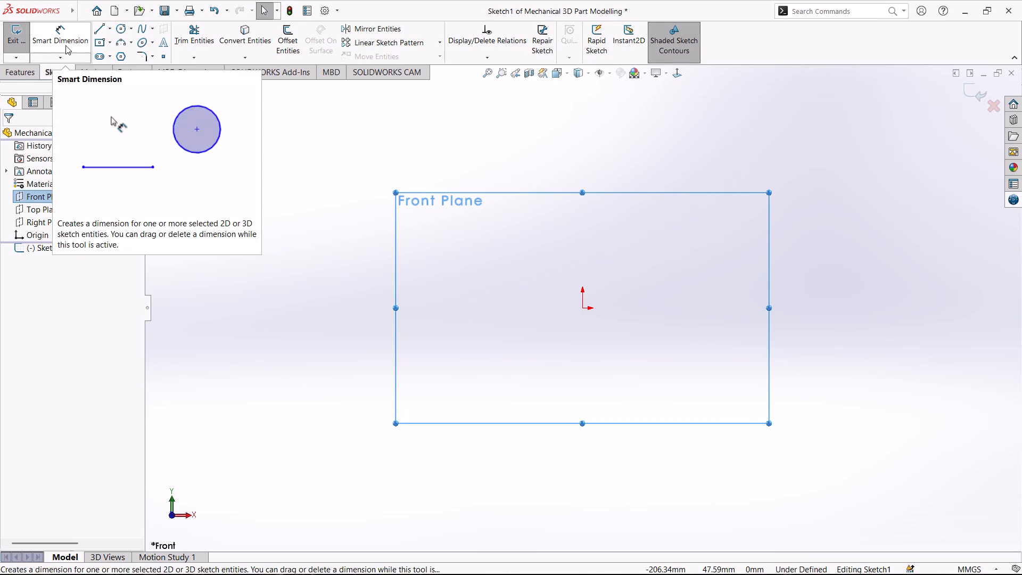
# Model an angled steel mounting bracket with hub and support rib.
# Sketch a center rectangle on the Front Plane centred on the origin, 96 mm high and 18 mm wide, and exit the sketch.
pyautogui.click(105, 28)
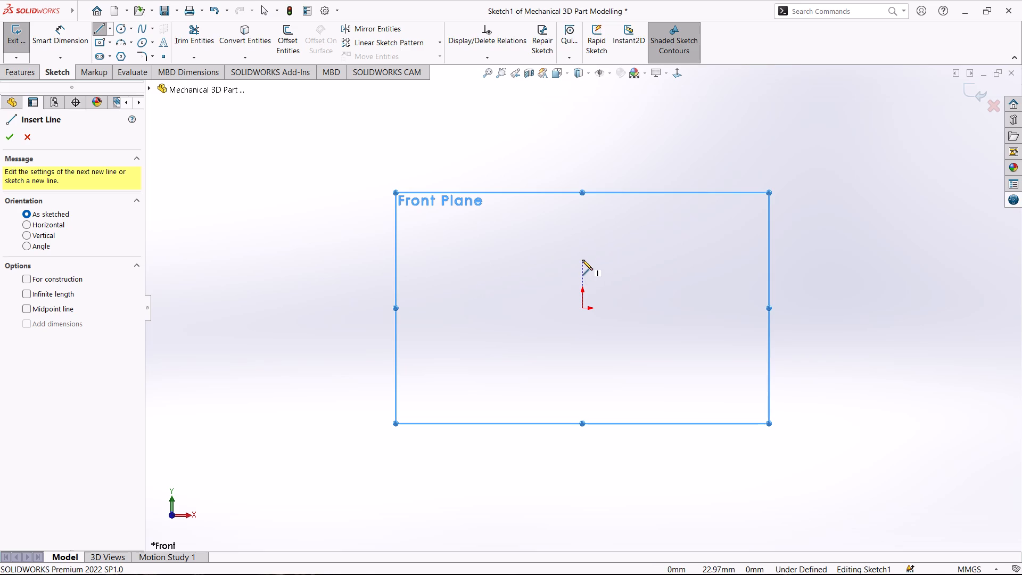
pyautogui.click(107, 43)
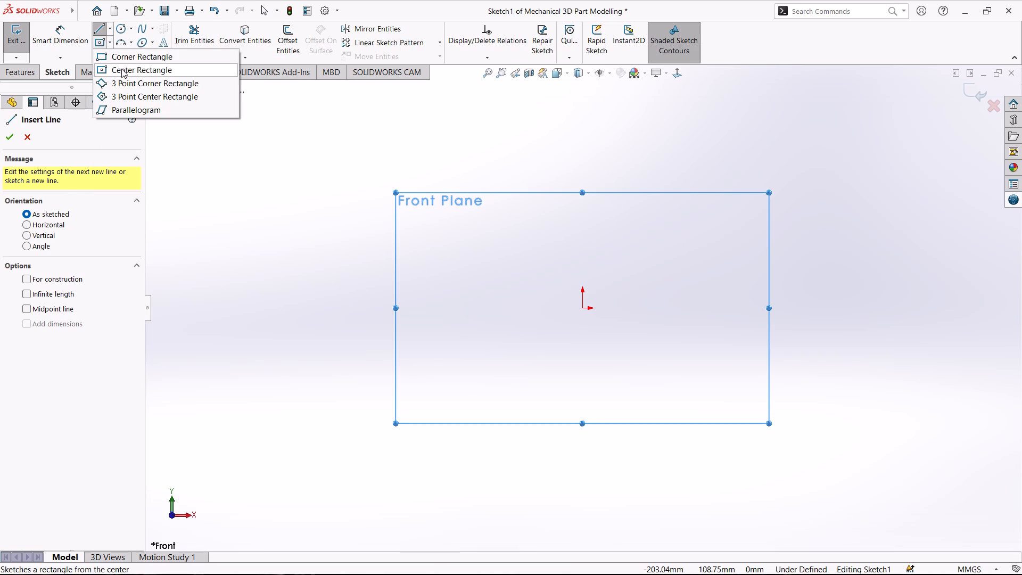
pyautogui.click(121, 69)
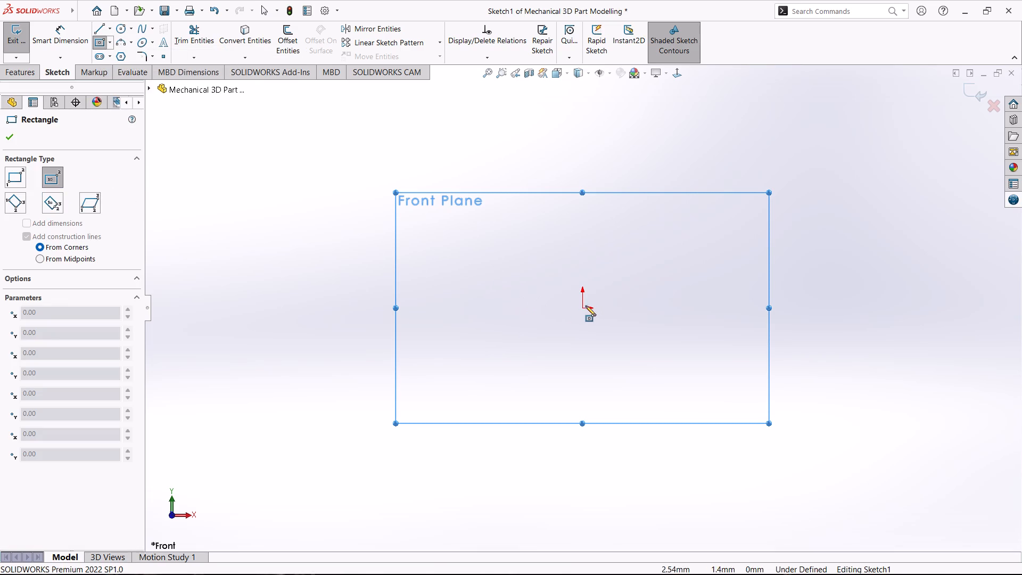
pyautogui.click(583, 307)
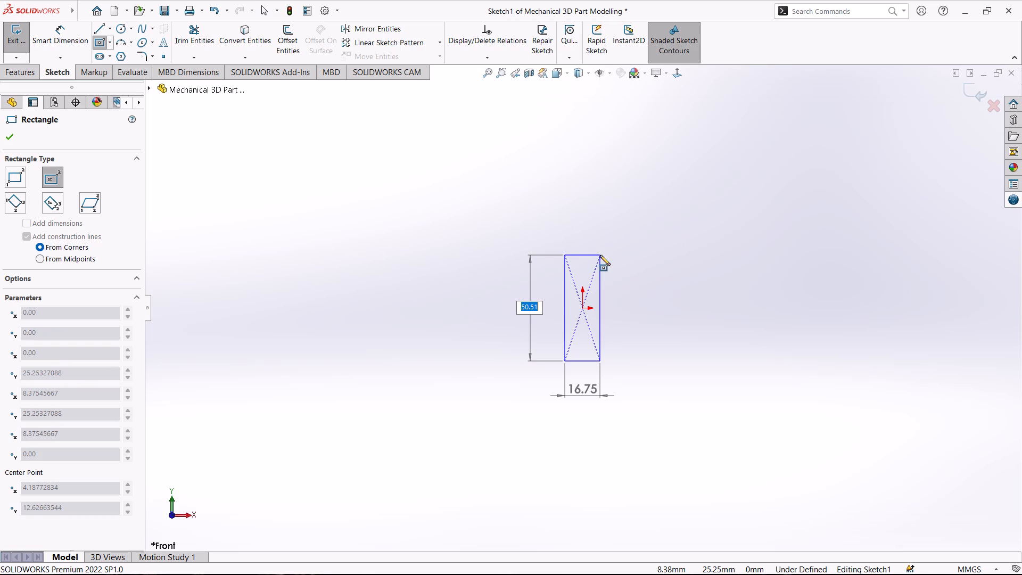
pyautogui.write('96')
pyautogui.press('Return')
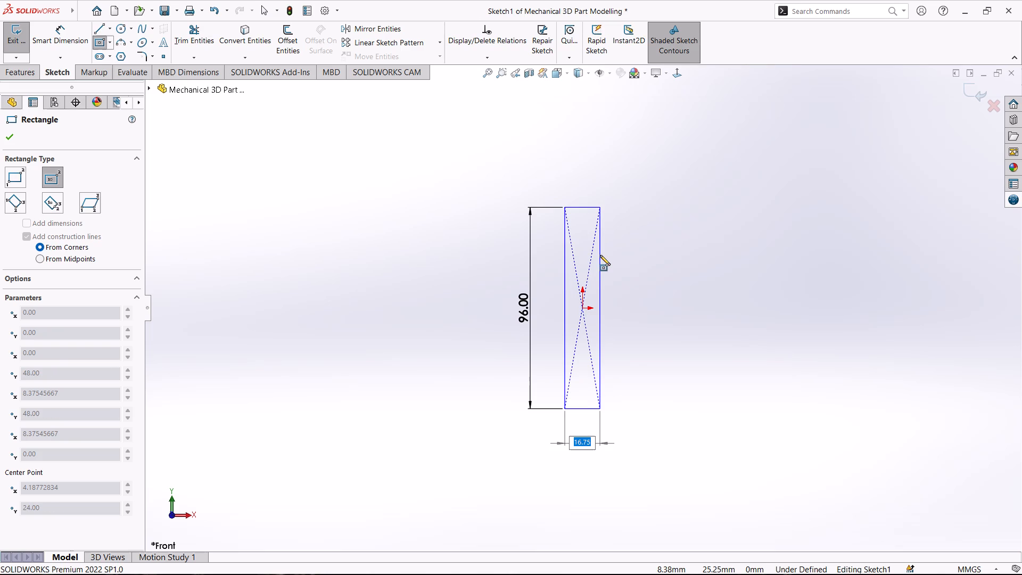
pyautogui.write('18')
pyautogui.press('Return')
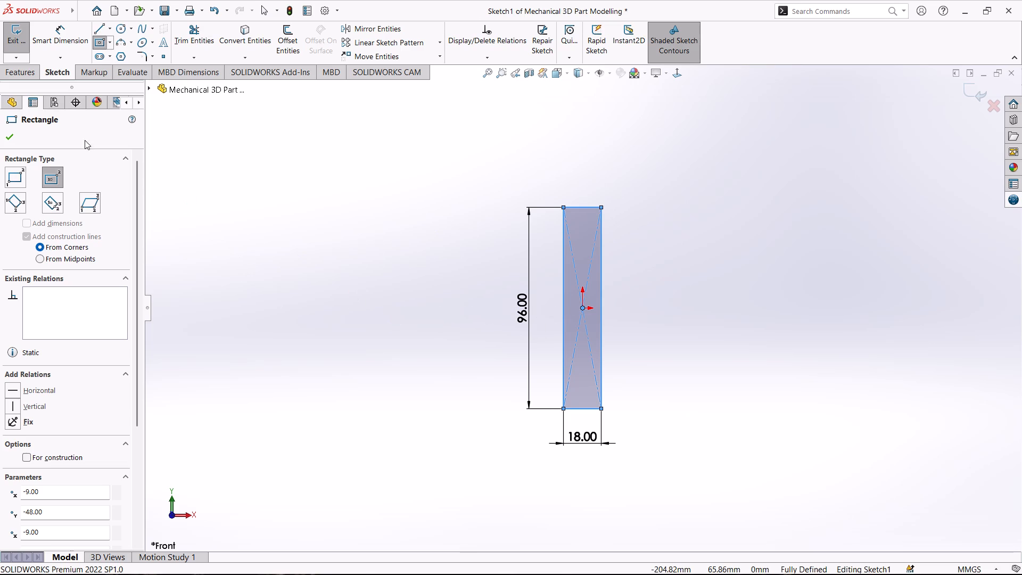
pyautogui.click(12, 41)
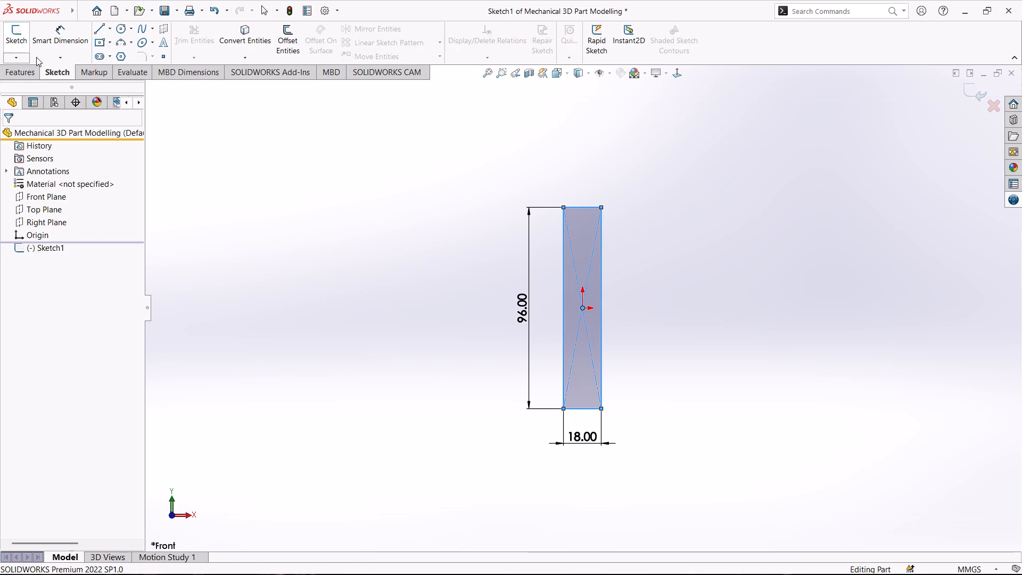
# Start an Extruded Boss/Base from the rectangle sketch.
pyautogui.click(18, 71)
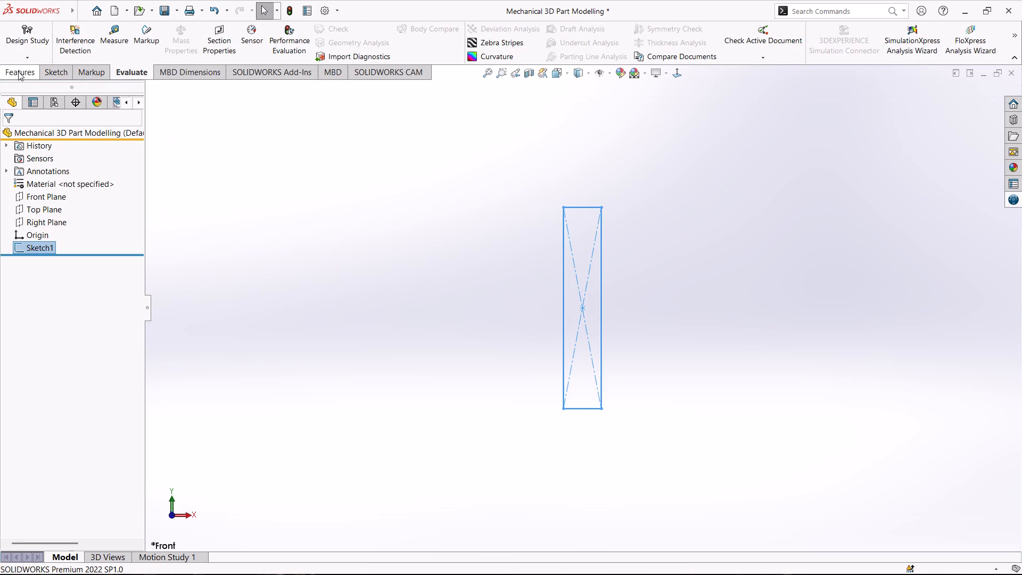
pyautogui.click(28, 38)
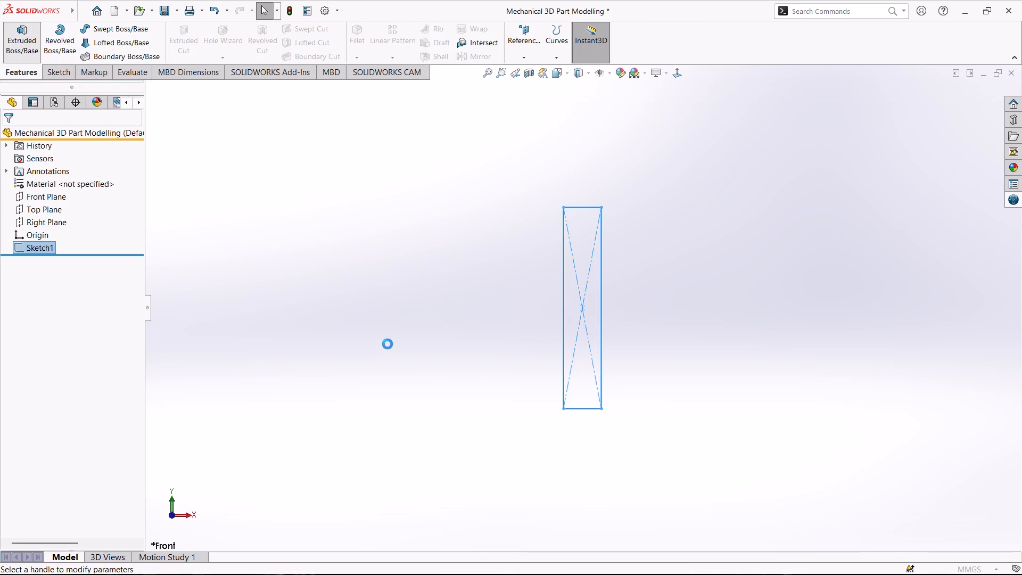
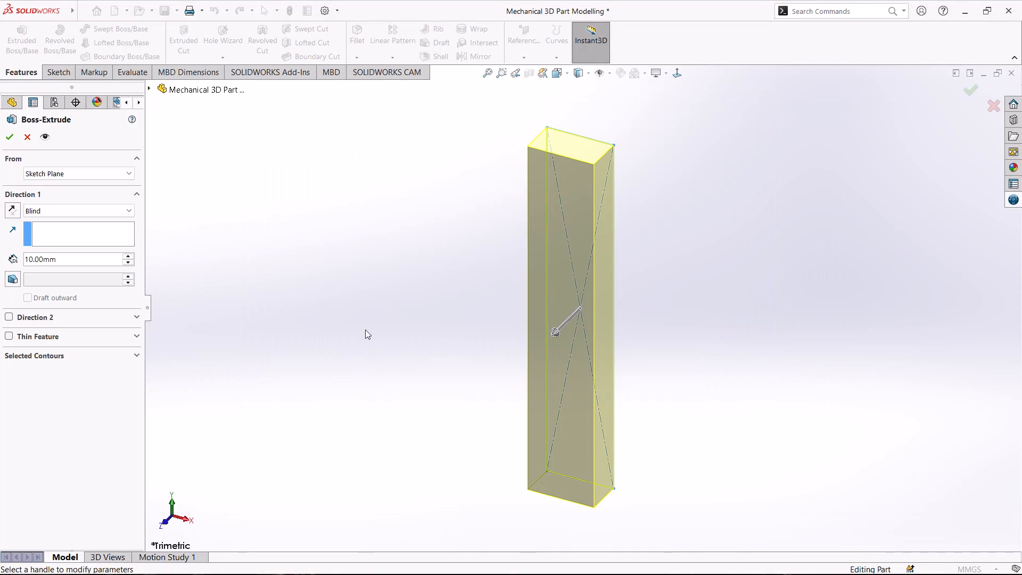
# Extrude the rectangle sketch with a Mid Plane end condition and a depth of 80 mm.
pyautogui.click(83, 213)
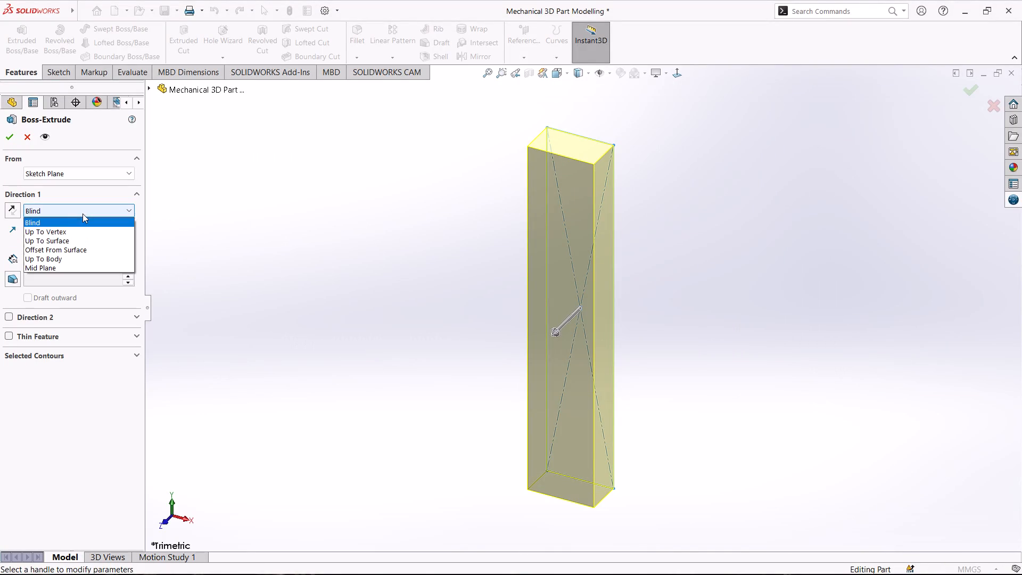
pyautogui.click(52, 266)
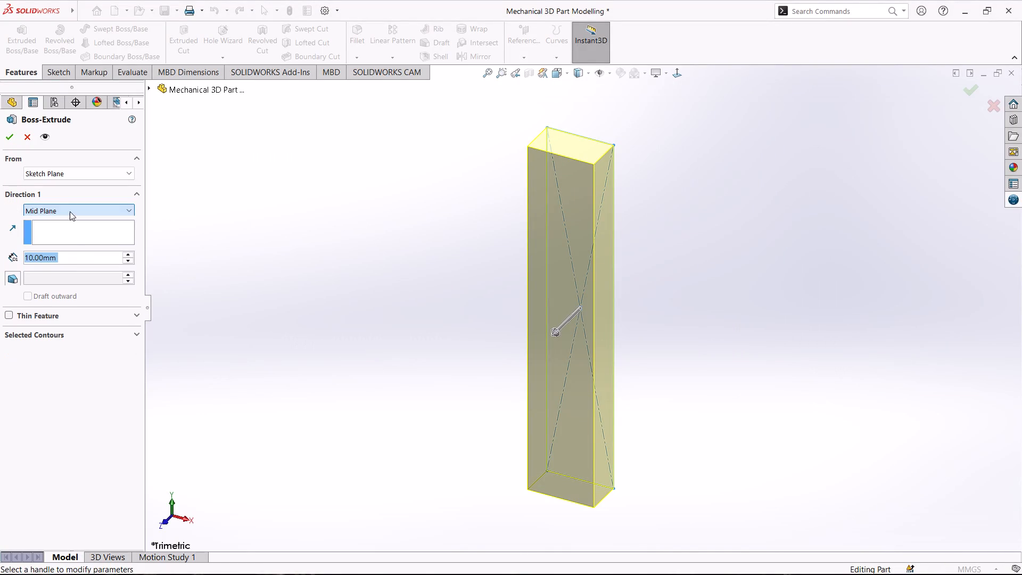
pyautogui.write('80')
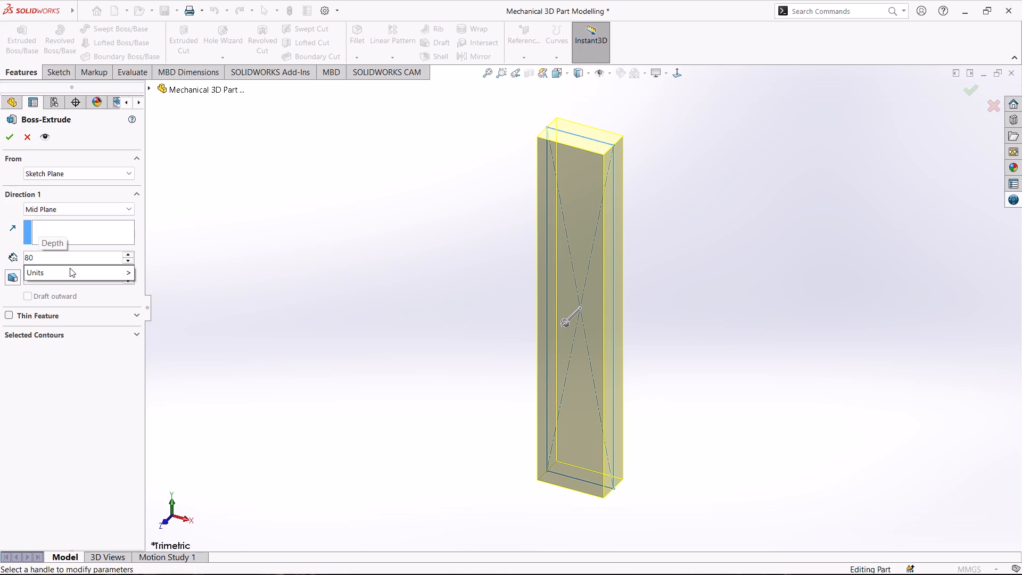
pyautogui.press('Return')
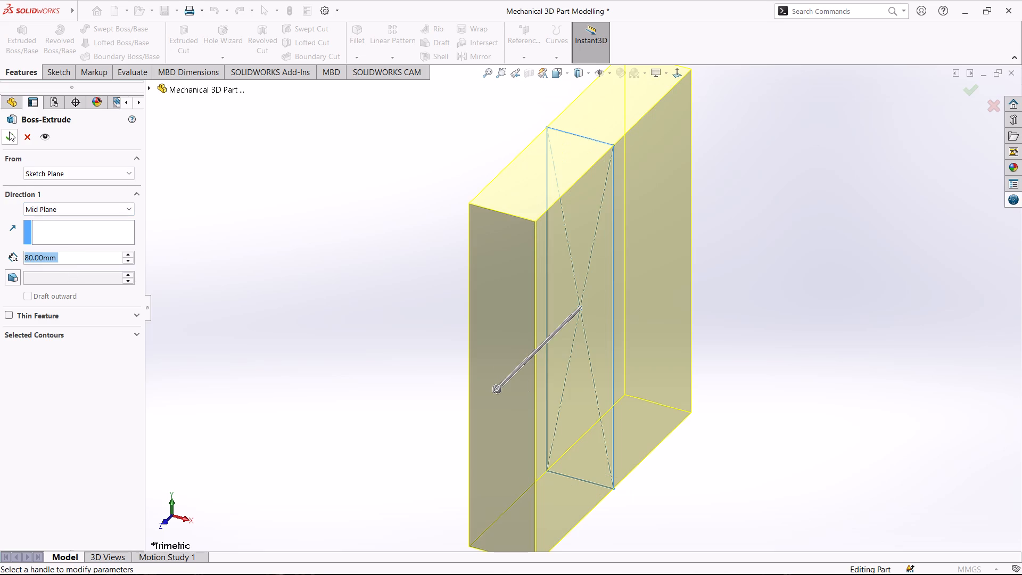
pyautogui.click(9, 132)
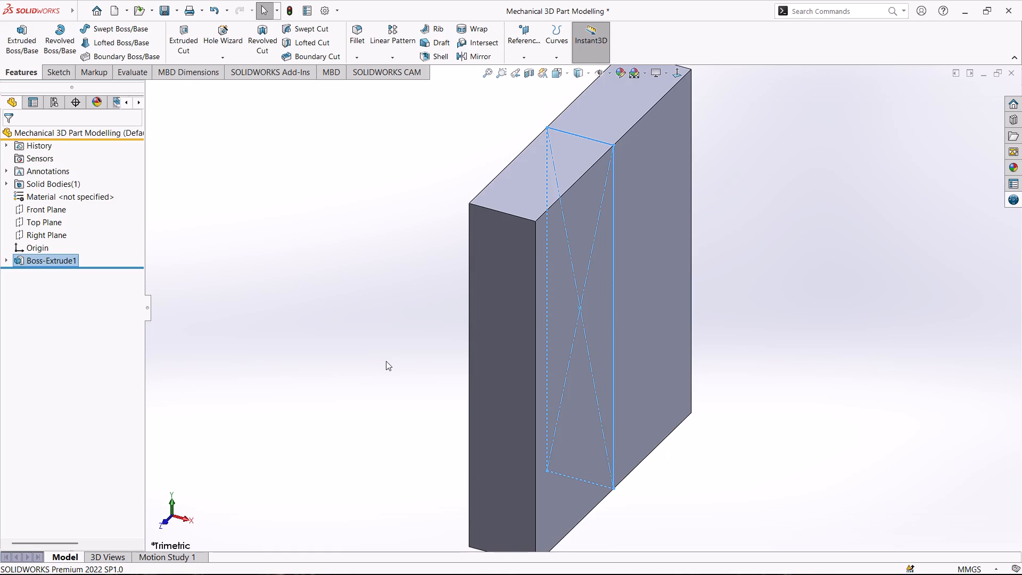
# Start a new sketch on the block's large 96 × 80 mm side face.
pyautogui.scroll(1, 386, 361)
pyautogui.moveTo(393, 352); pyautogui.dragTo(455, 370, button='middle')
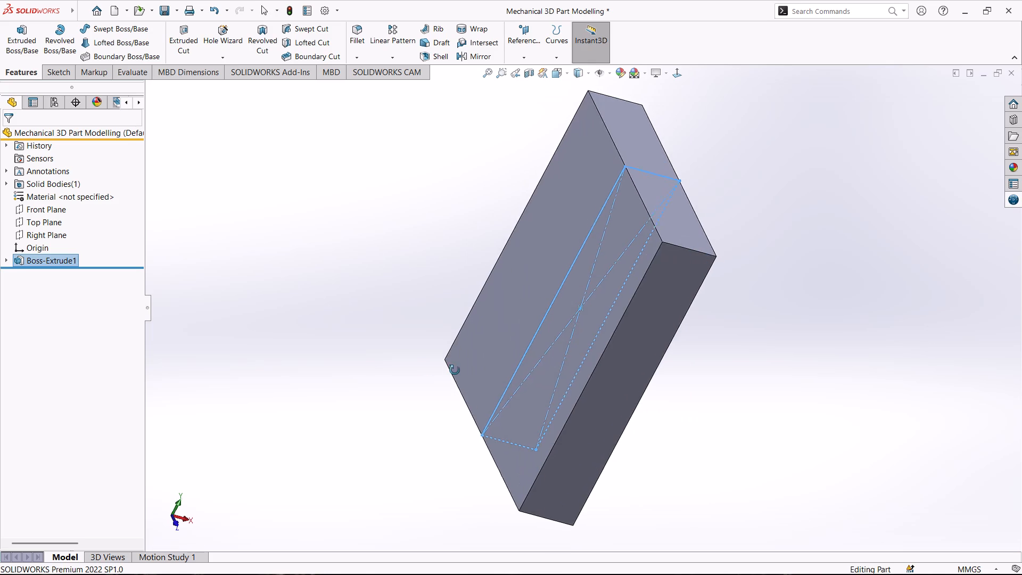
pyautogui.moveTo(455, 370); pyautogui.dragTo(459, 376, button='middle')
pyautogui.scroll(-2, 452, 358)
pyautogui.scroll(1, 452, 357)
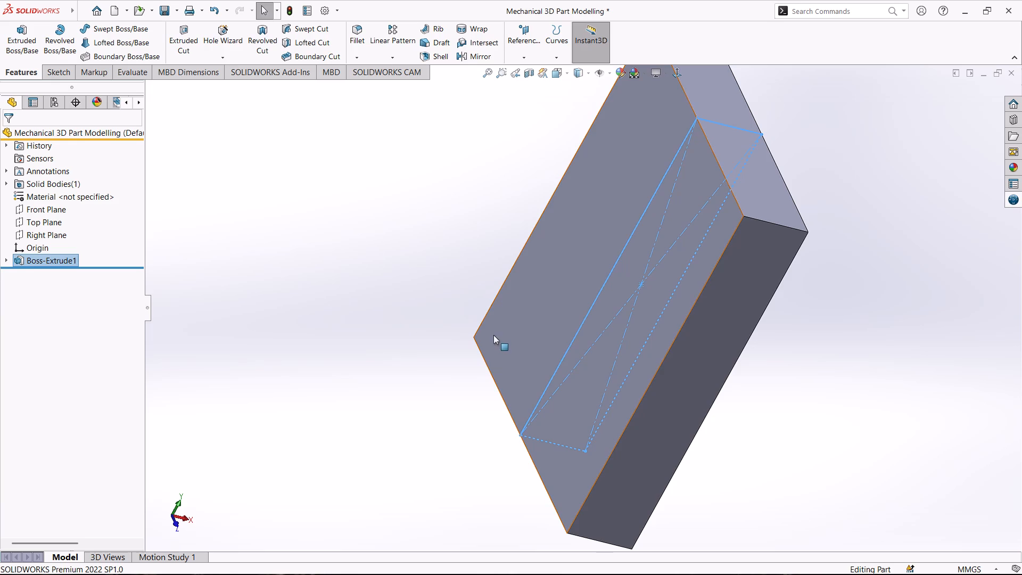
pyautogui.click(352, 291)
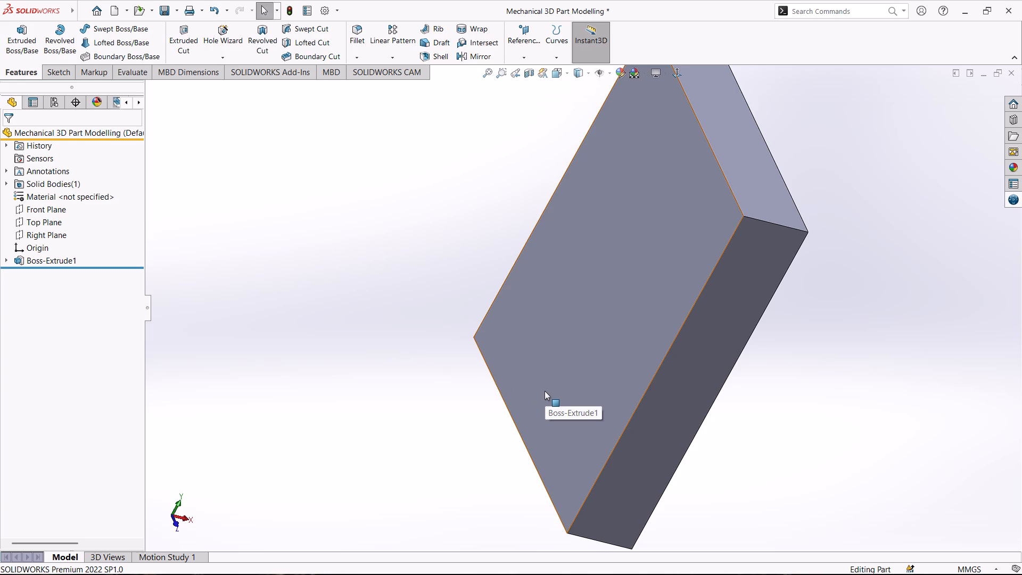
pyautogui.click(534, 415)
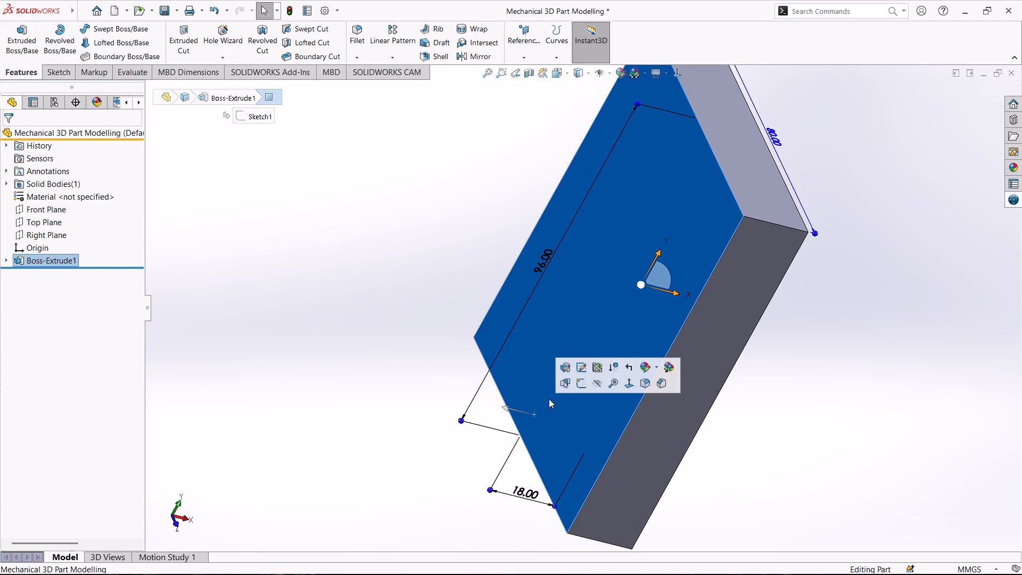
pyautogui.click(575, 380)
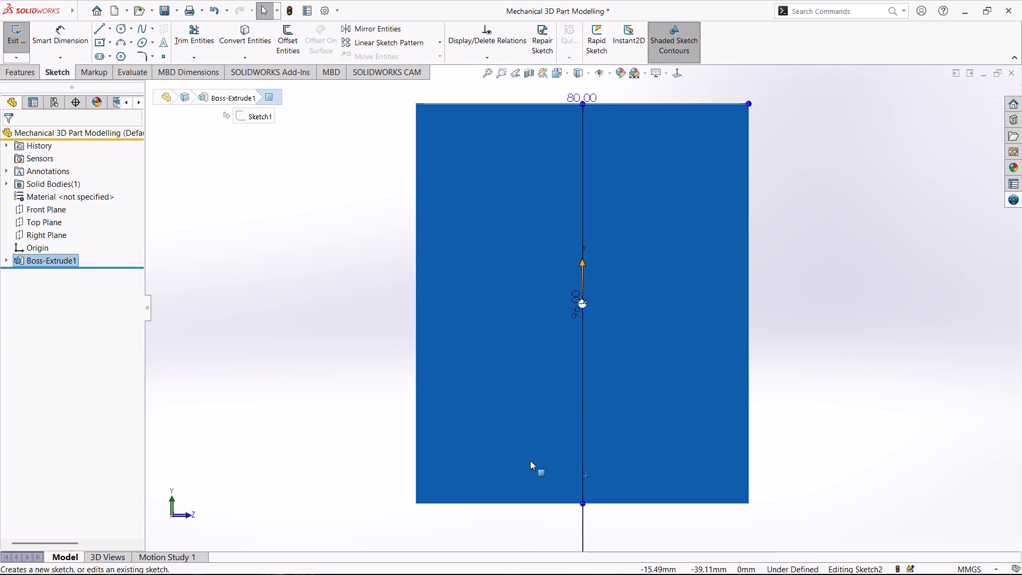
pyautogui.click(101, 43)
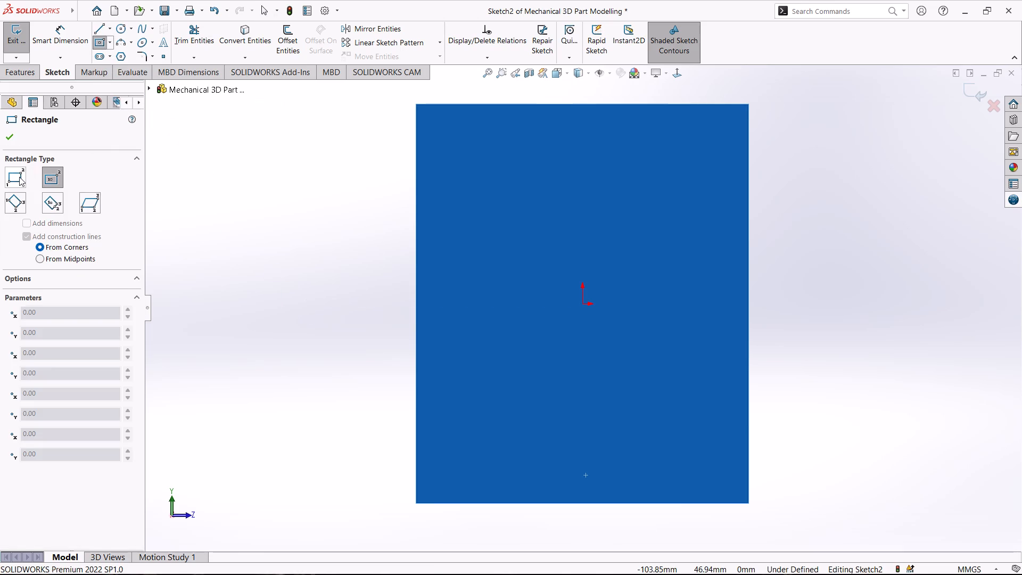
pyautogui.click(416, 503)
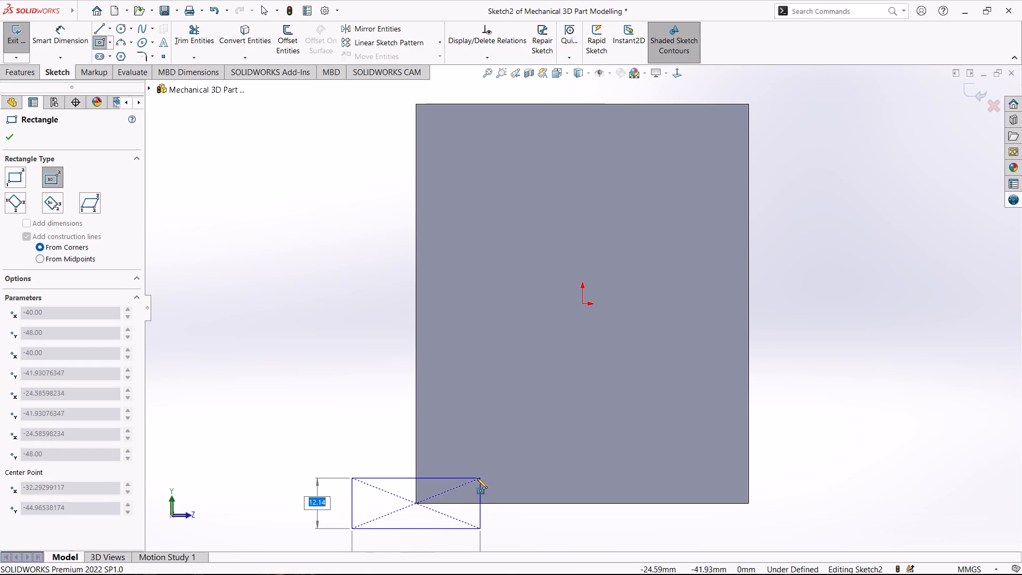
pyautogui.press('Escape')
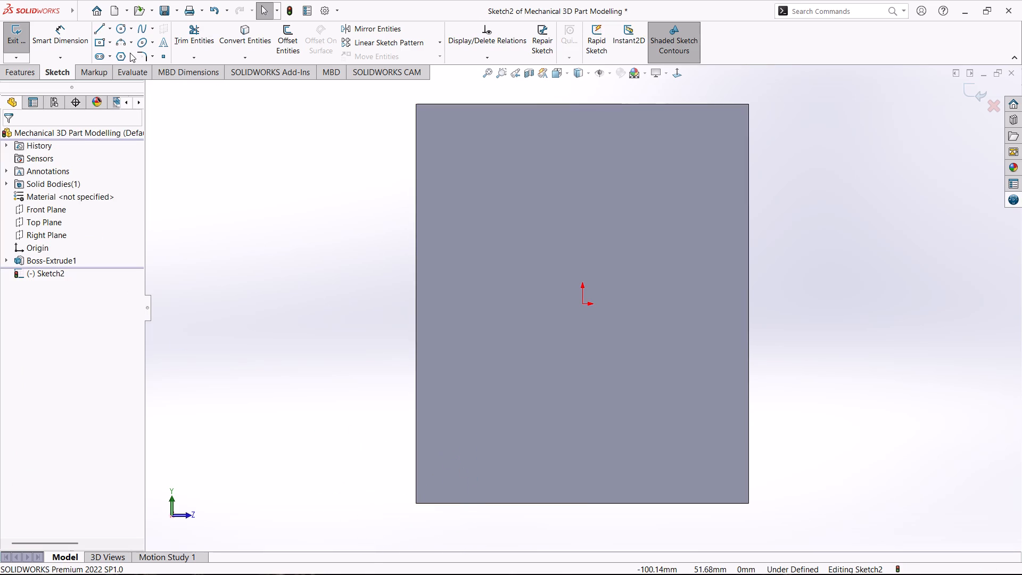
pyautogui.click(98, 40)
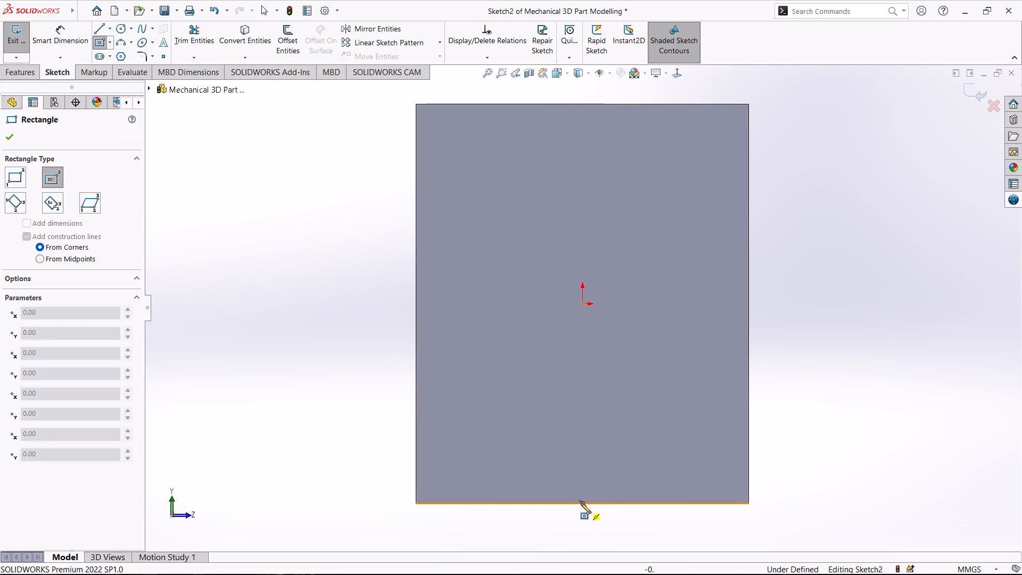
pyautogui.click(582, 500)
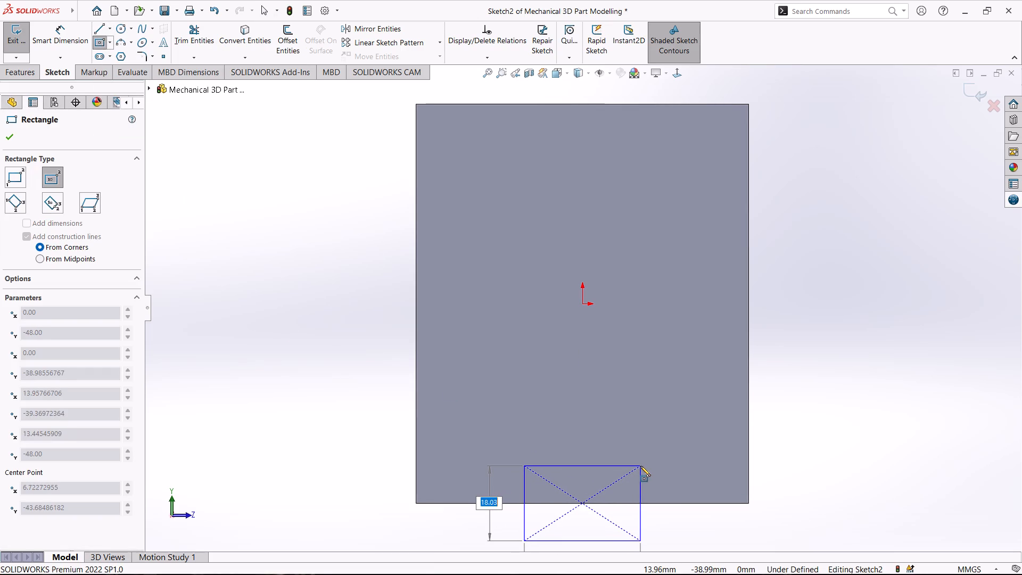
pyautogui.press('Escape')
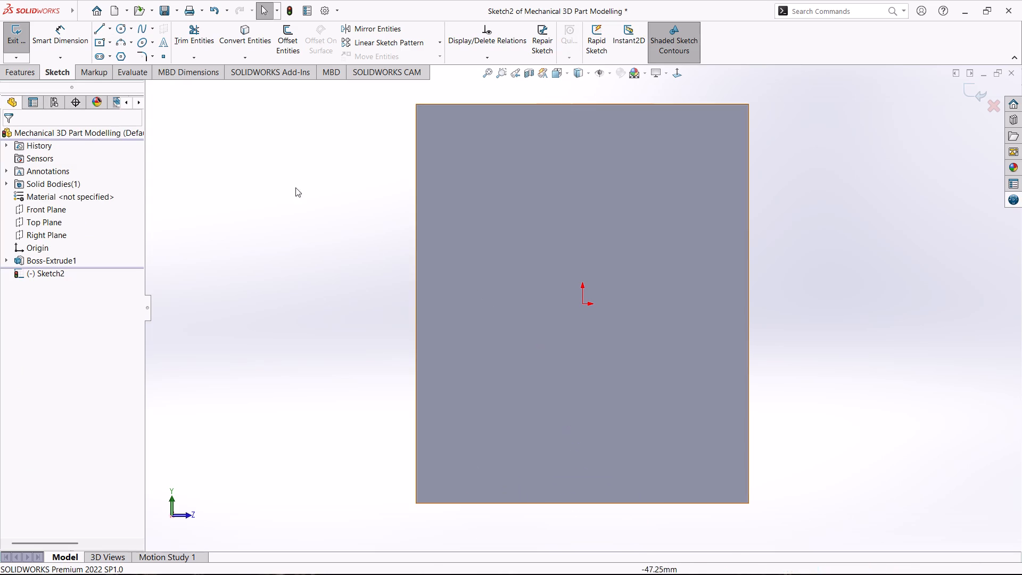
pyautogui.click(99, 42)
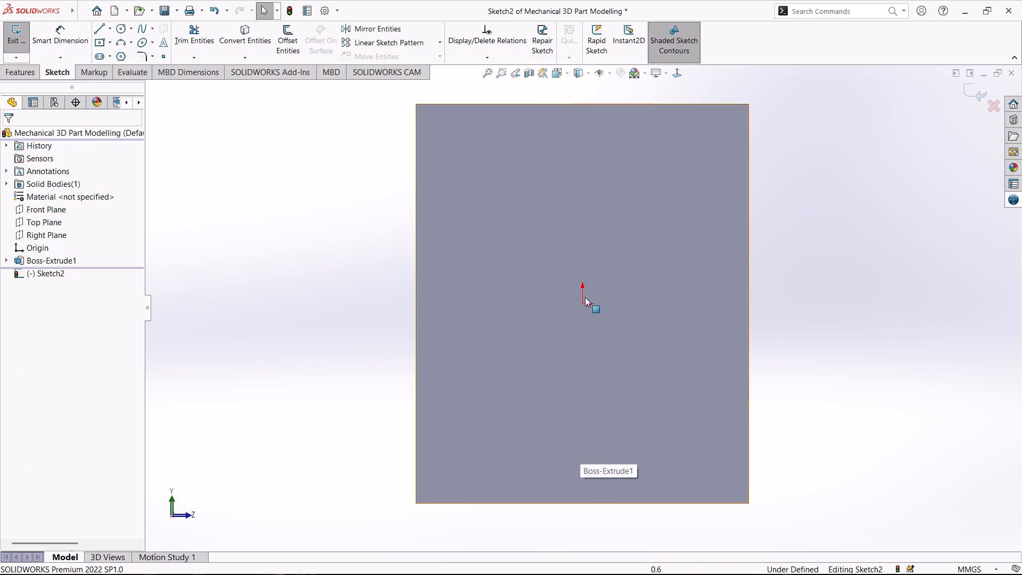
# Sketch a center rectangle 9 mm high and 80 mm wide on the face, centred about 38 mm directly below the origin.
pyautogui.click(103, 43)
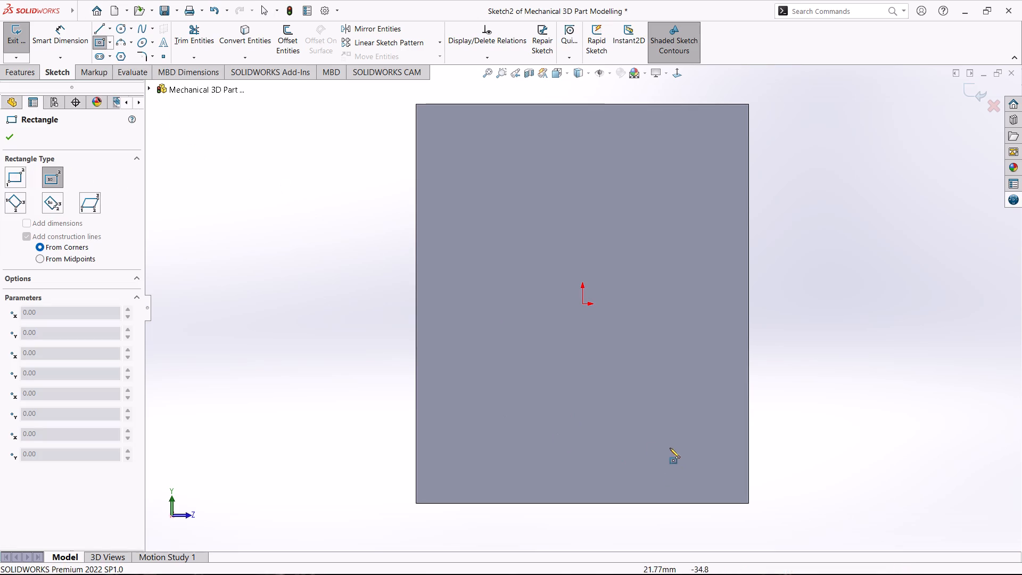
pyautogui.click(580, 461)
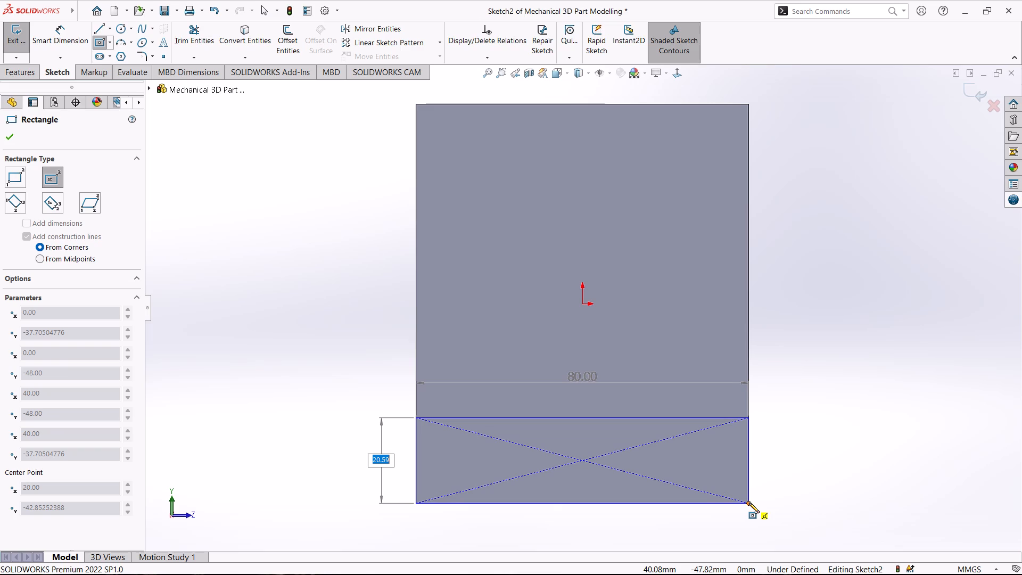
pyautogui.press('9')
pyautogui.press('Return')
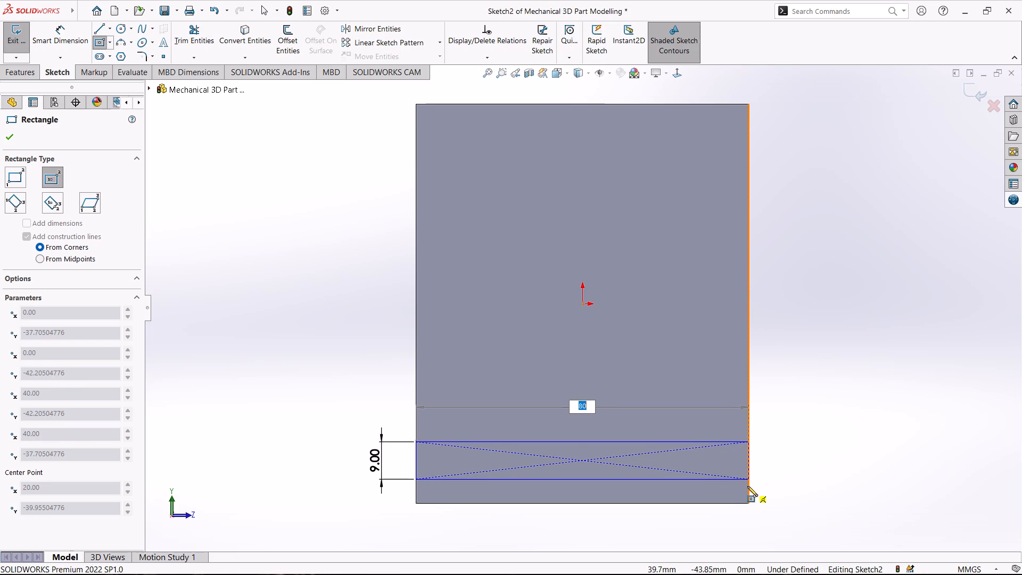
pyautogui.write('80')
pyautogui.press('Return')
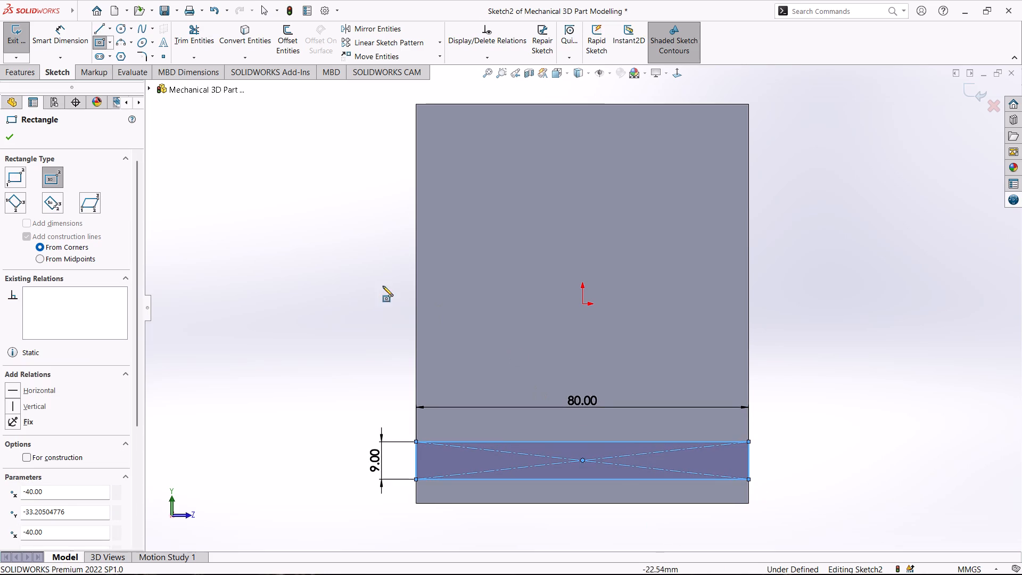
pyautogui.click(8, 139)
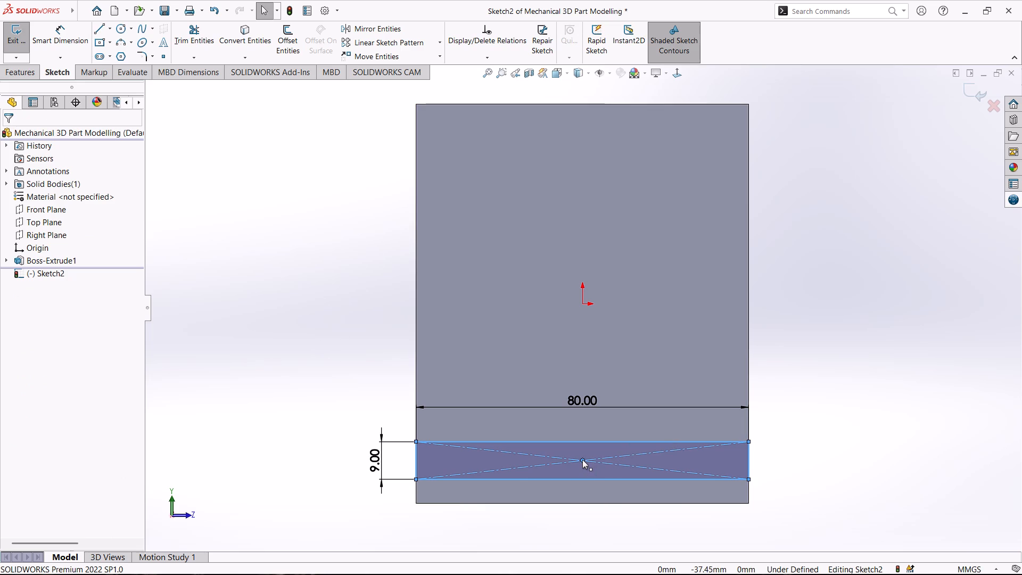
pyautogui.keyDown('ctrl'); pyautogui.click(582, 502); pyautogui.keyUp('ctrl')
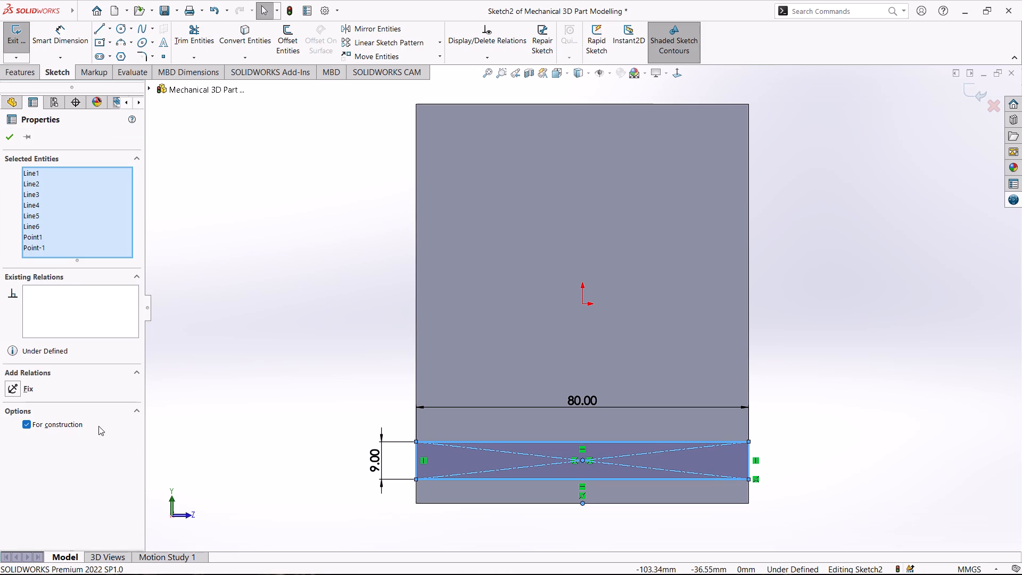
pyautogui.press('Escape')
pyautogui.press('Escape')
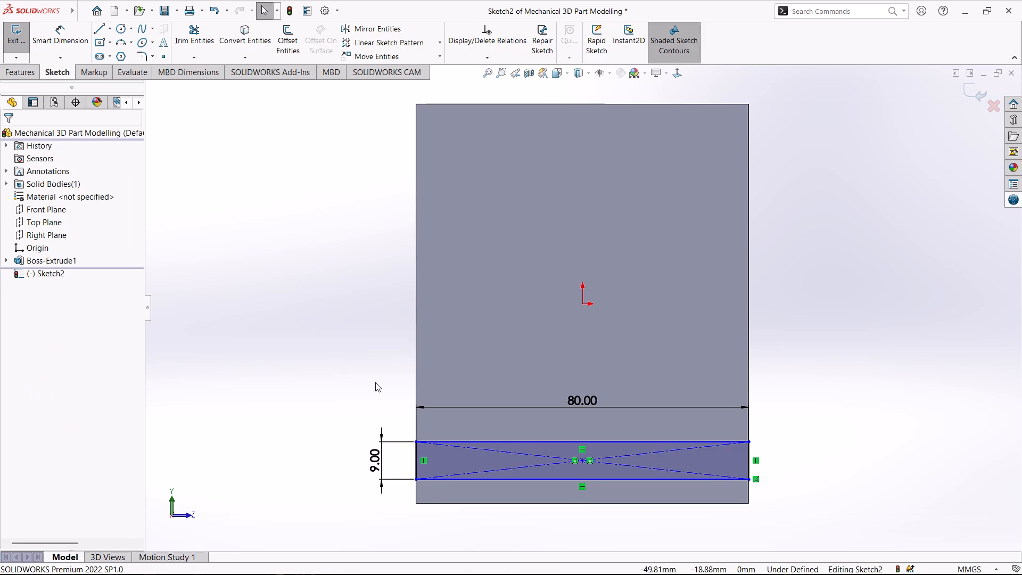
# Add a Coincident relation between the rectangle's centre point and the block's bottom edge.
pyautogui.keyDown('ctrl'); pyautogui.click(582, 458); pyautogui.keyUp('ctrl')
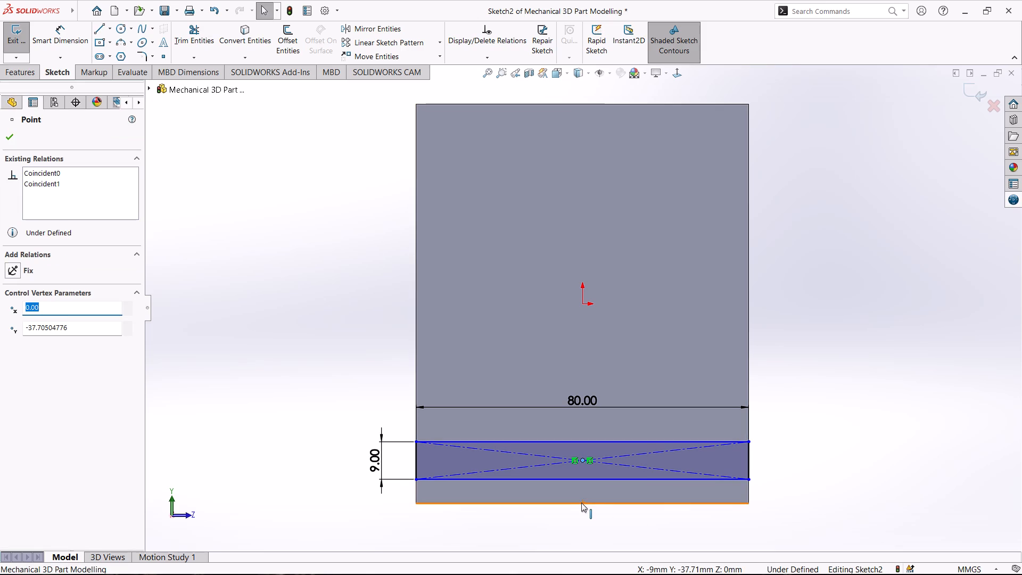
pyautogui.keyDown('ctrl'); pyautogui.click(582, 503); pyautogui.keyUp('ctrl')
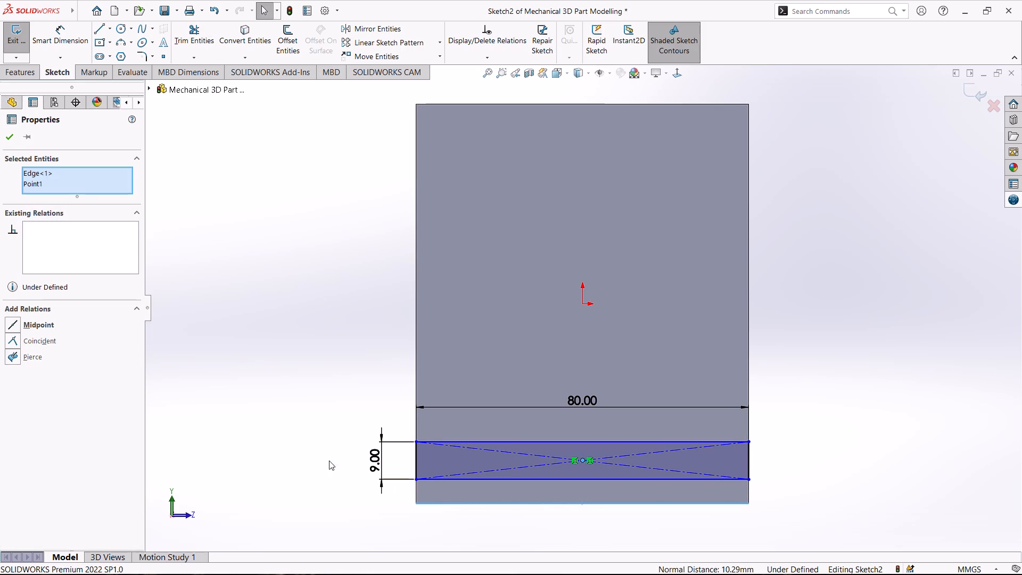
pyautogui.click(23, 339)
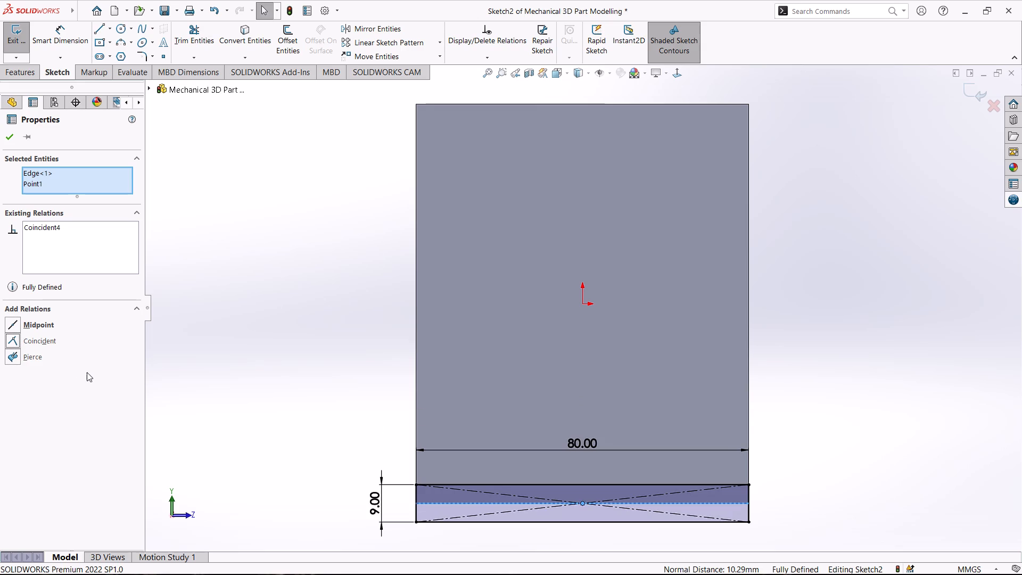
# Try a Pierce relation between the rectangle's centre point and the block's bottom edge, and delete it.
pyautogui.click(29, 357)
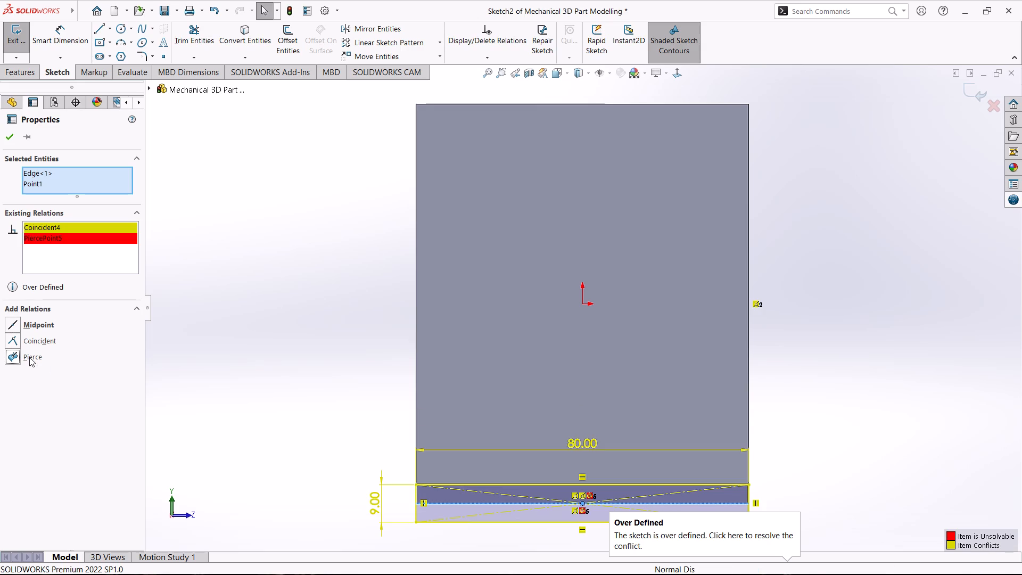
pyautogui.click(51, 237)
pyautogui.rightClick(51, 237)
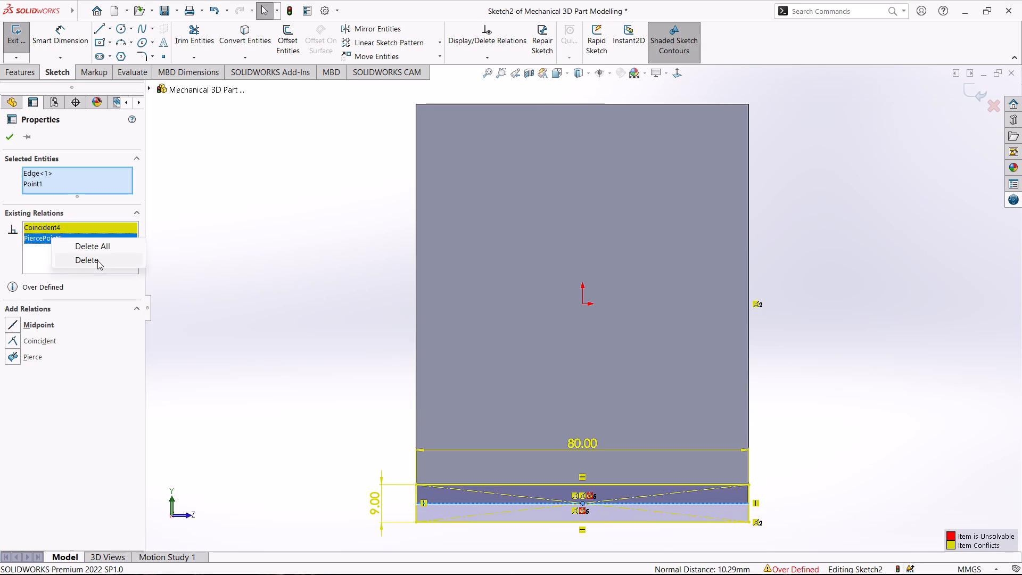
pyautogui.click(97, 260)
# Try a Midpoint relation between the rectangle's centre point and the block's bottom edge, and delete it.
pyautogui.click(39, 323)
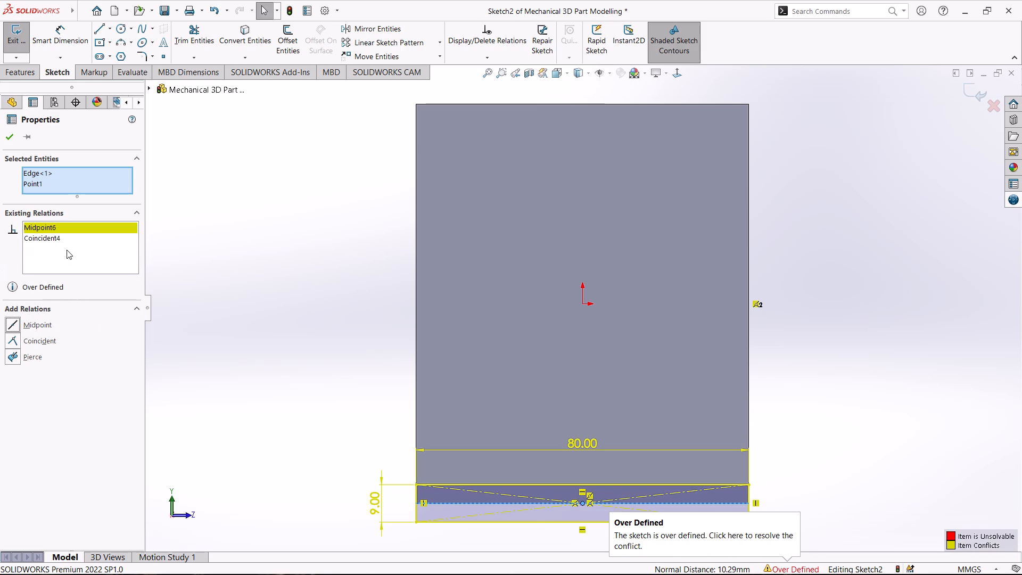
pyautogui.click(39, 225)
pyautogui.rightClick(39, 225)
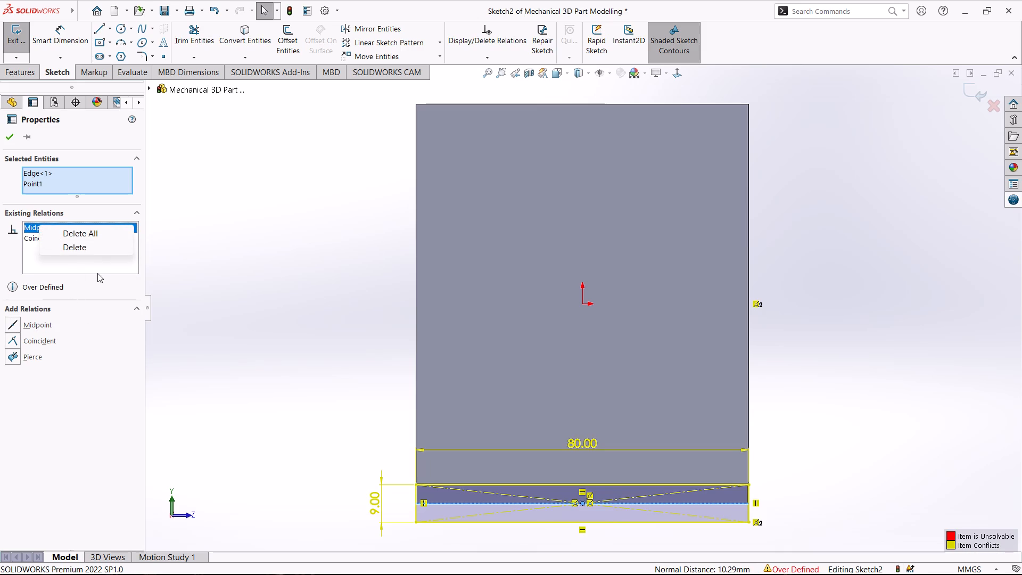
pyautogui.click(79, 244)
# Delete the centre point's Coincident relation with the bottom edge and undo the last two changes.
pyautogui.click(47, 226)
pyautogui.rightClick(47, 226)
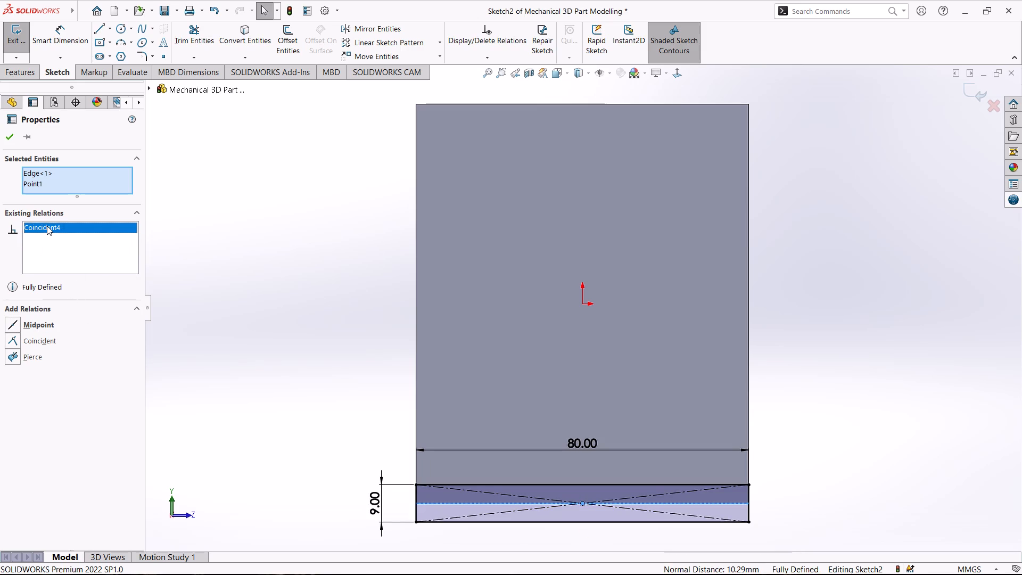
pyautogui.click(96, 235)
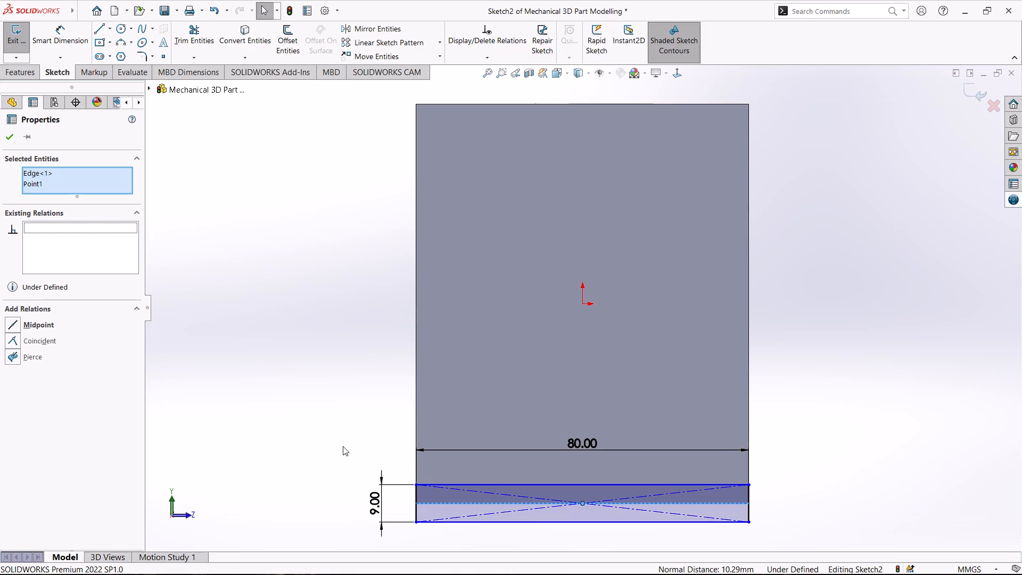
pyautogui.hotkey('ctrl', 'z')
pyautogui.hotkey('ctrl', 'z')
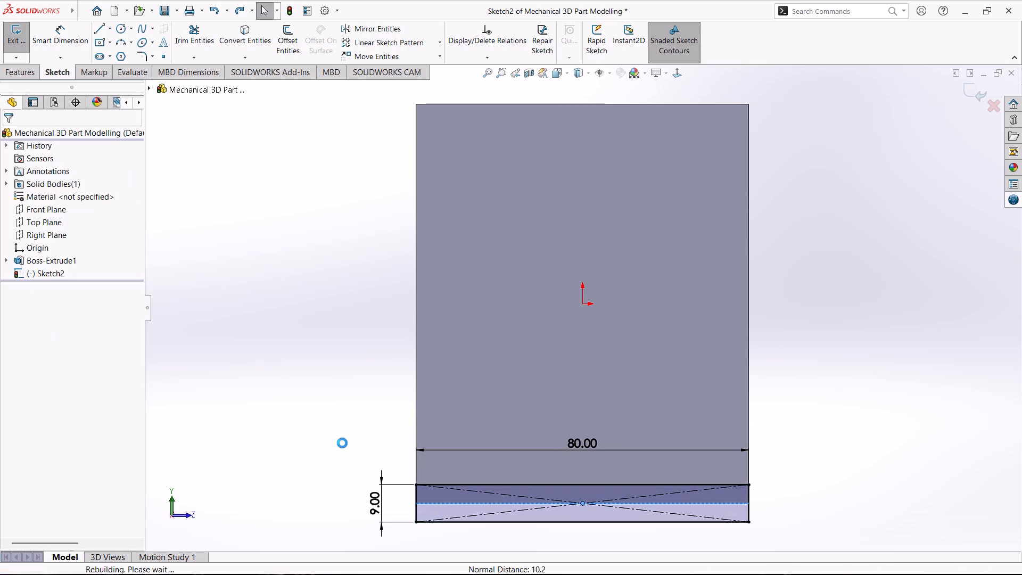
# Undo the remaining relation changes that placed the rectangle's centre point on the block's bottom edge, and clear the selection.
pyautogui.hotkey('ctrl', 'z')
pyautogui.hotkey('ctrl', 'z')
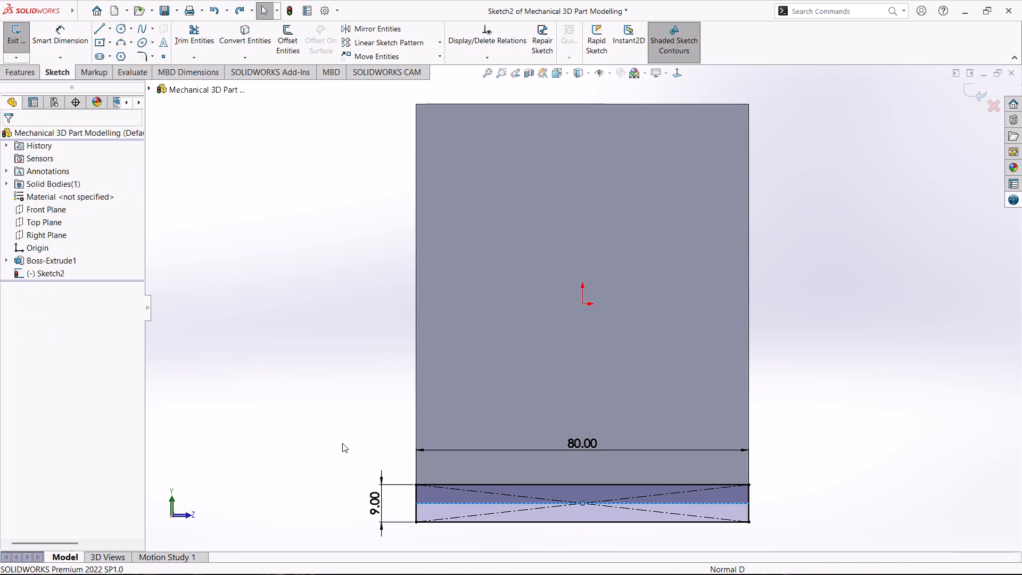
pyautogui.hotkey('ctrl', 'z')
pyautogui.hotkey('ctrl', 'z')
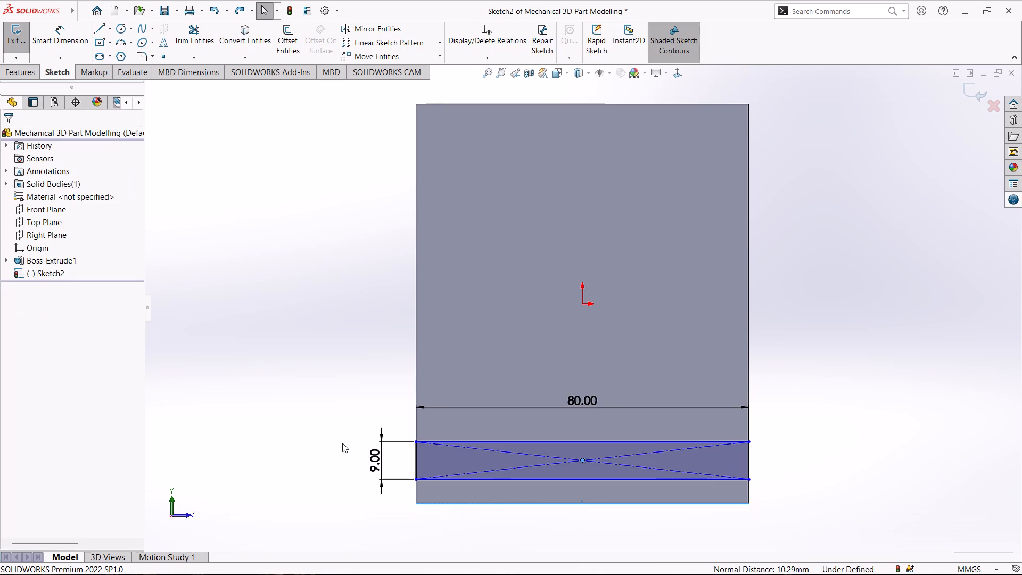
pyautogui.click(306, 367)
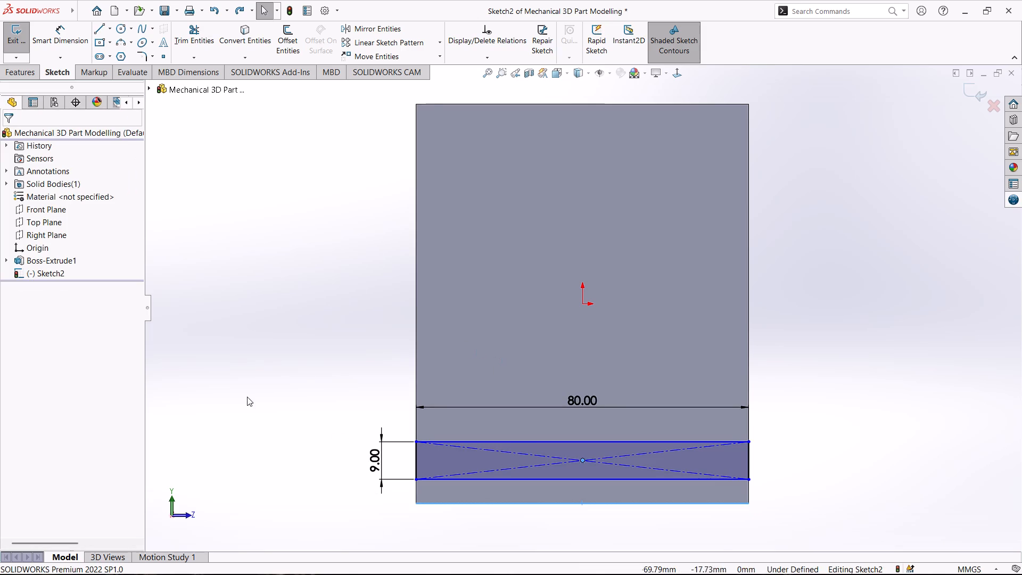
# Add a Collinear relation between the rectangle's lower line and the block's bottom edge, and exit the sketch.
pyautogui.click(39, 29)
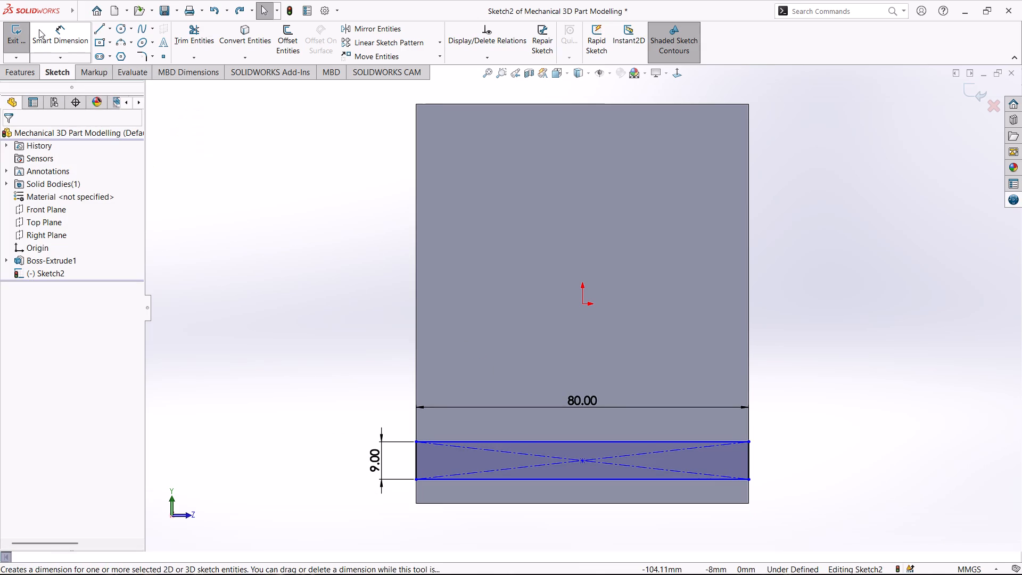
pyautogui.press('Escape')
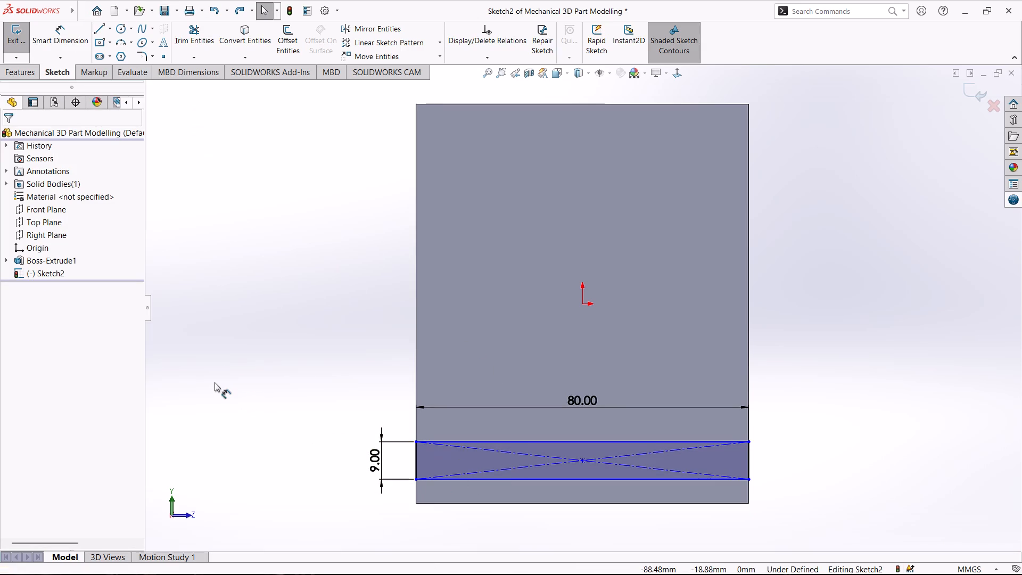
pyautogui.keyDown('ctrl'); pyautogui.click(561, 479); pyautogui.keyUp('ctrl')
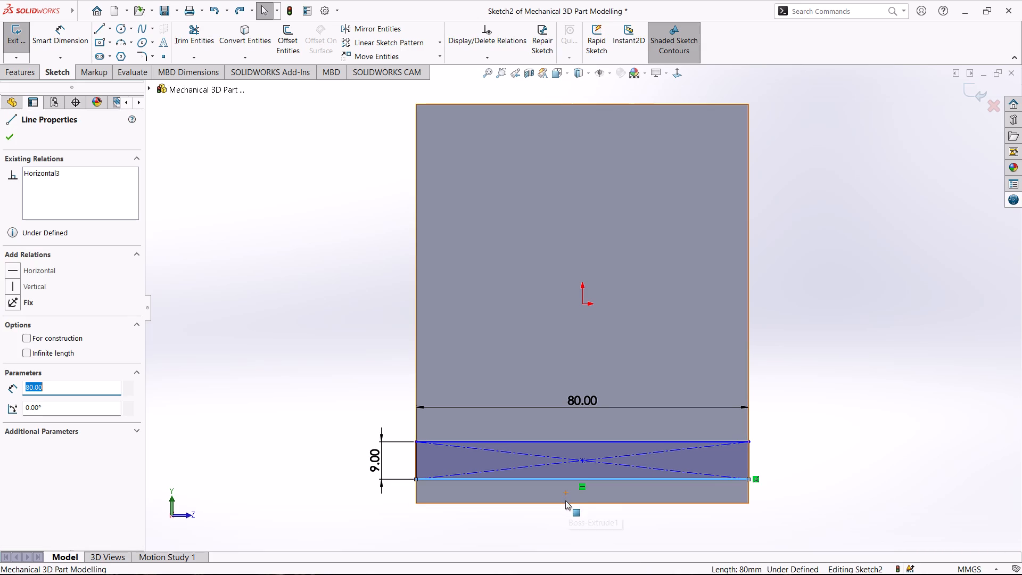
pyautogui.keyDown('ctrl'); pyautogui.click(565, 503); pyautogui.keyUp('ctrl')
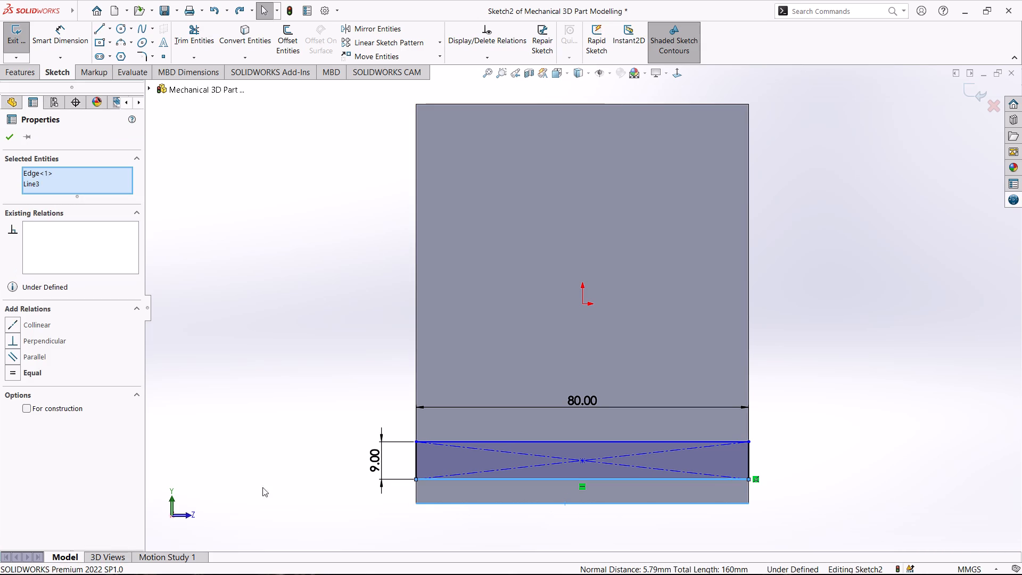
pyautogui.click(32, 325)
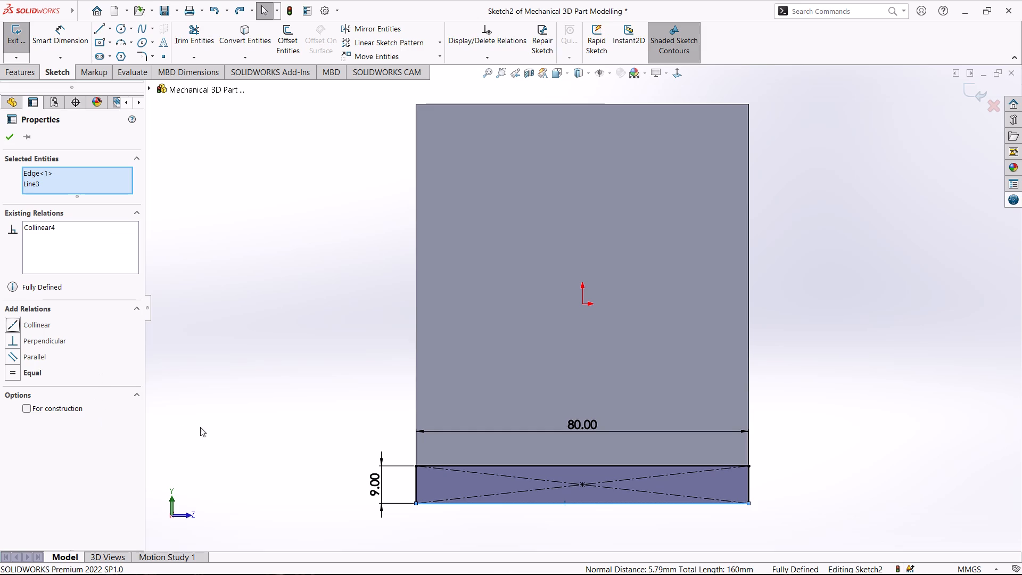
pyautogui.click(10, 137)
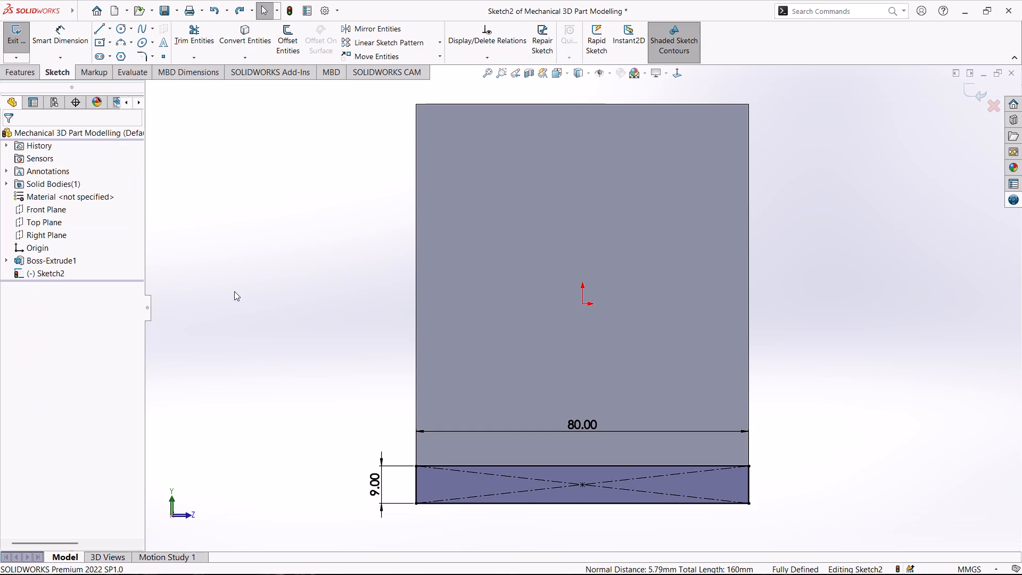
pyautogui.click(14, 40)
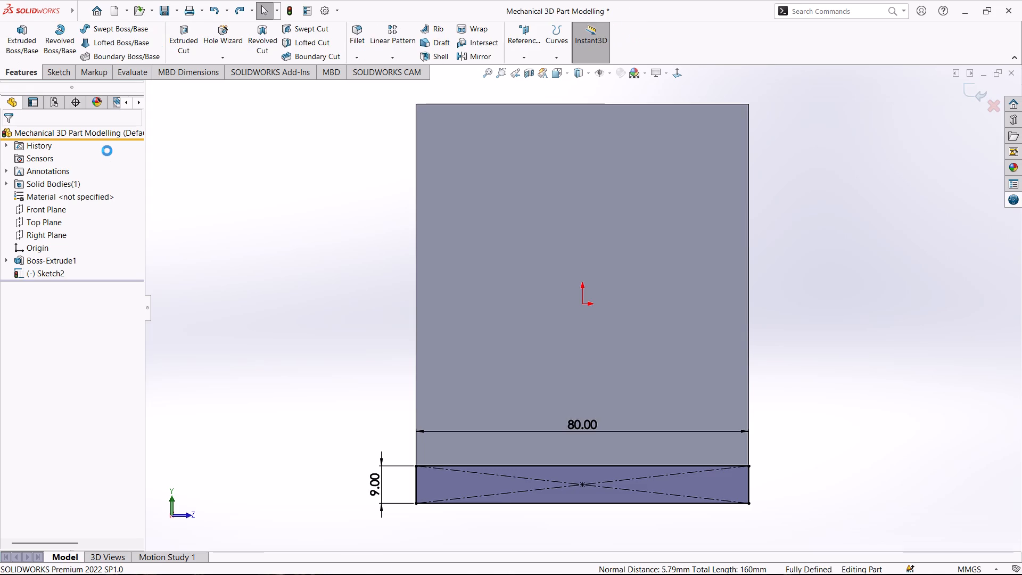
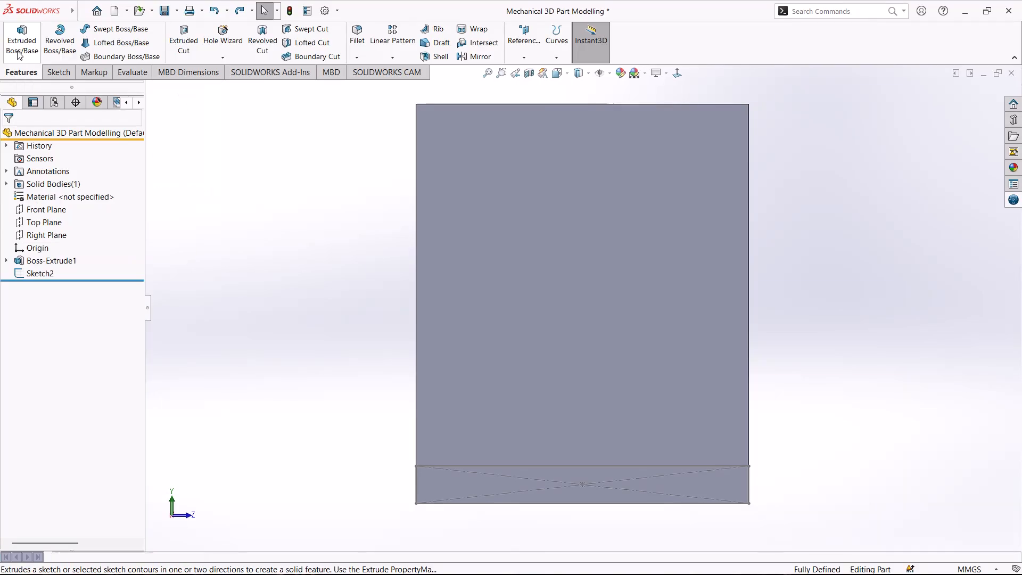
# Extrude the 9 × 80 mm rectangle outward from the block as a merged Blind boss with a depth of 158 mm (176-18).
pyautogui.click(594, 467)
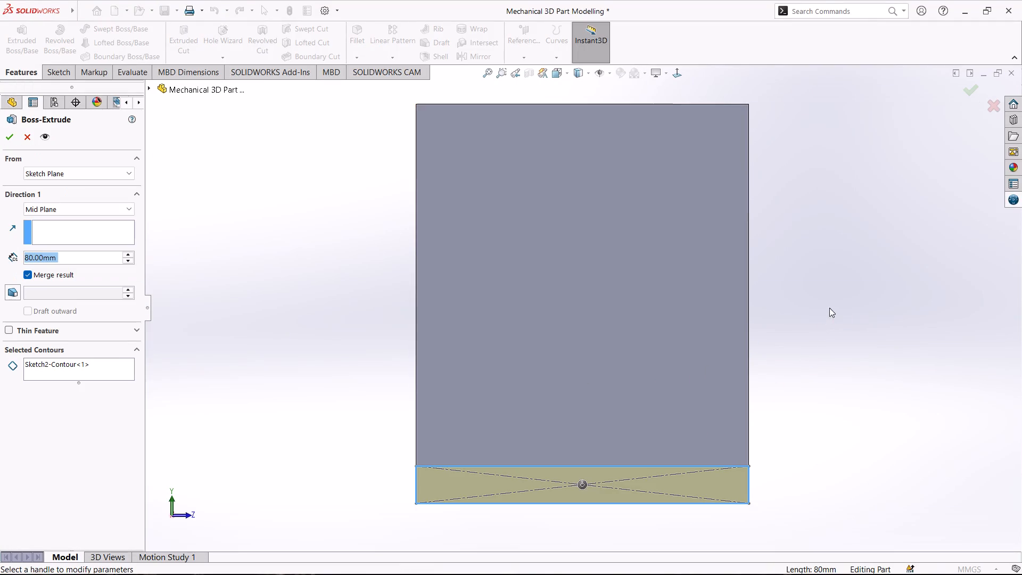
pyautogui.moveTo(821, 304); pyautogui.dragTo(785, 344, button='middle')
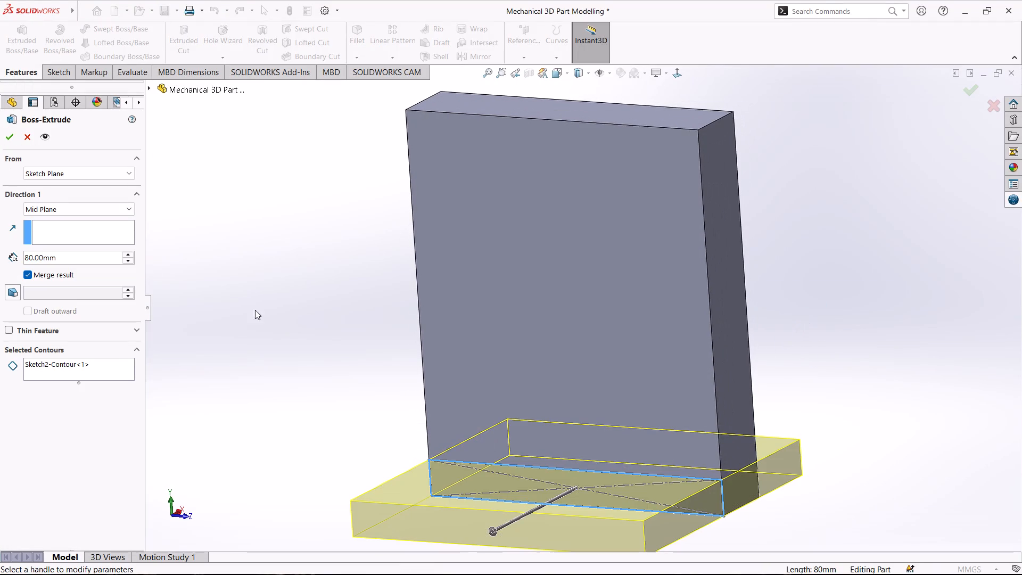
pyautogui.click(95, 212)
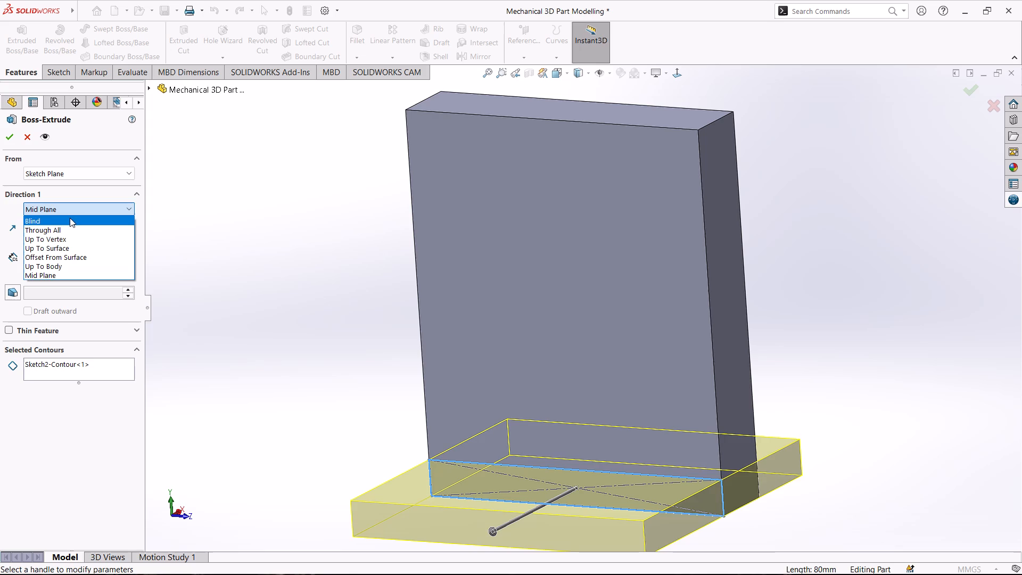
pyautogui.click(66, 218)
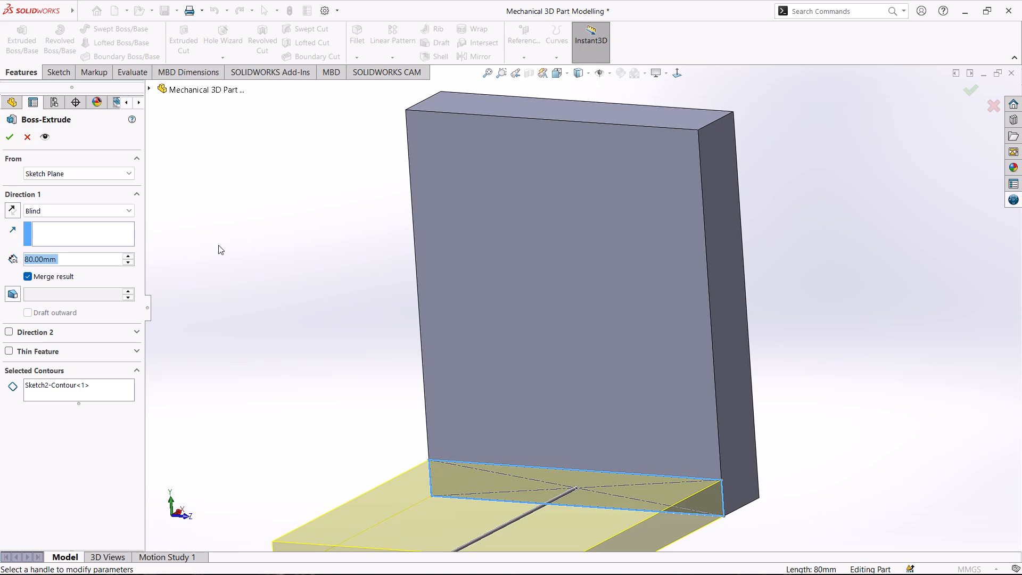
pyautogui.write('17')
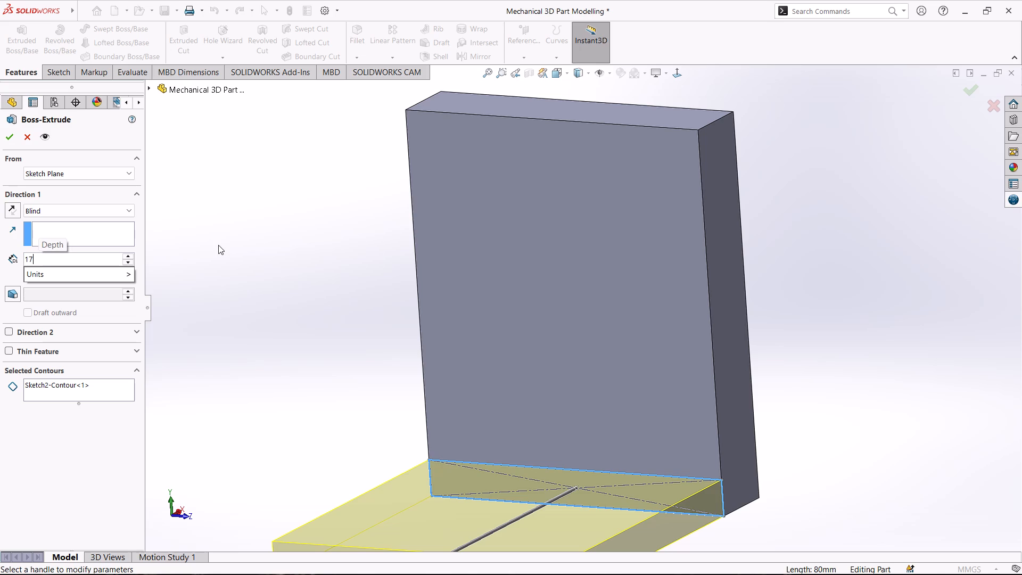
pyautogui.write('6-')
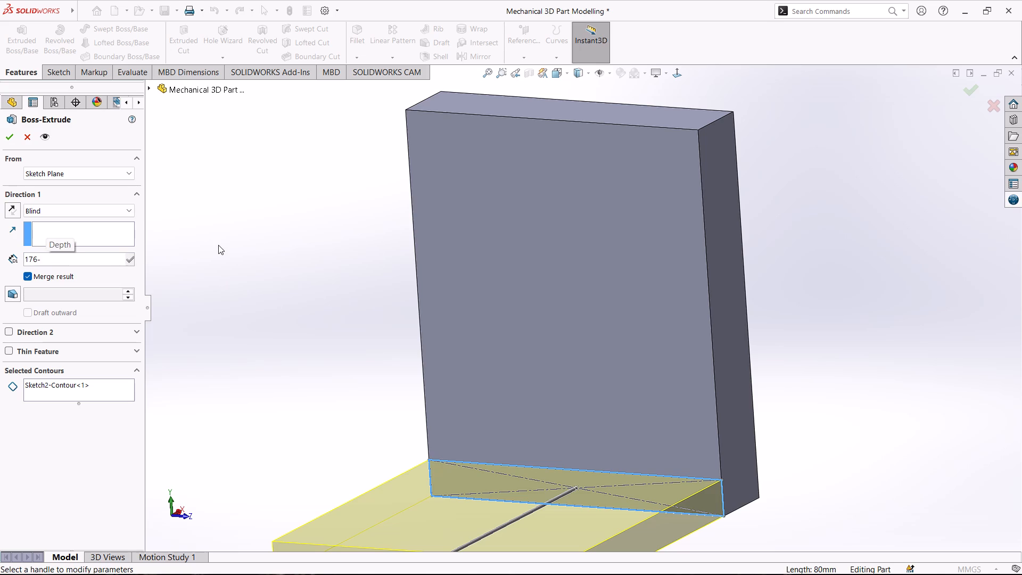
pyautogui.write('18')
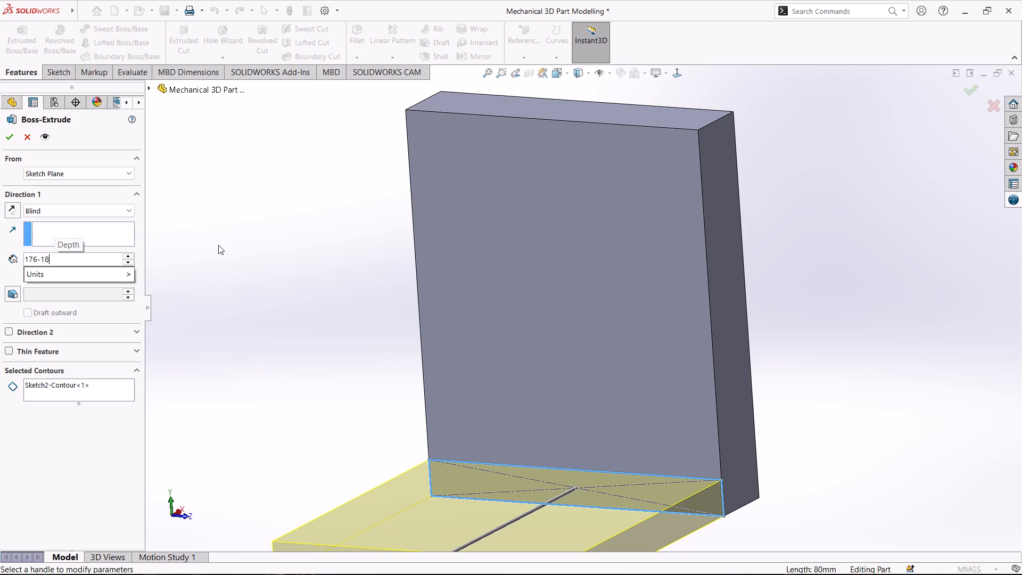
pyautogui.press('Return')
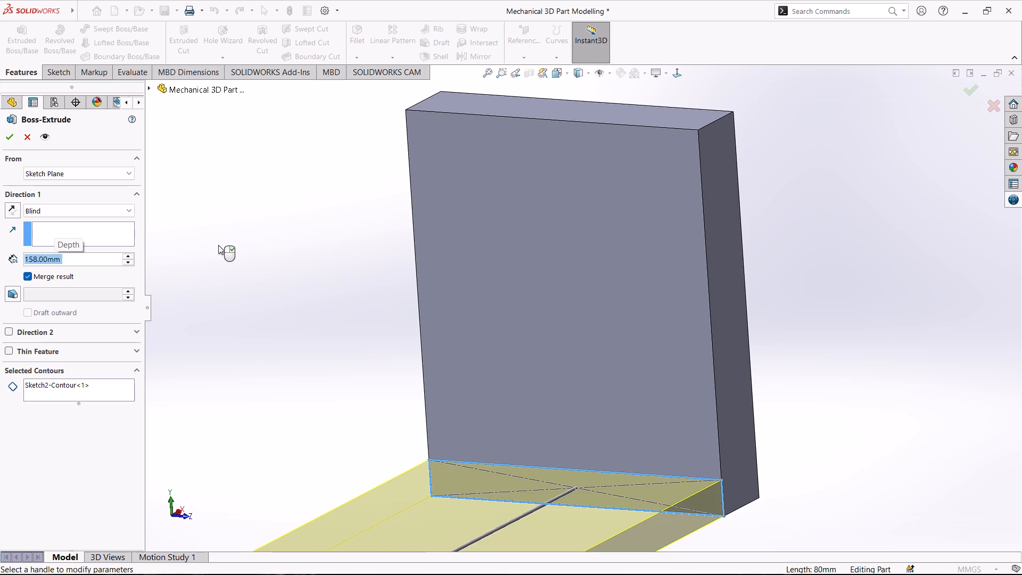
pyautogui.click(12, 135)
pyautogui.scroll(2, 248, 241)
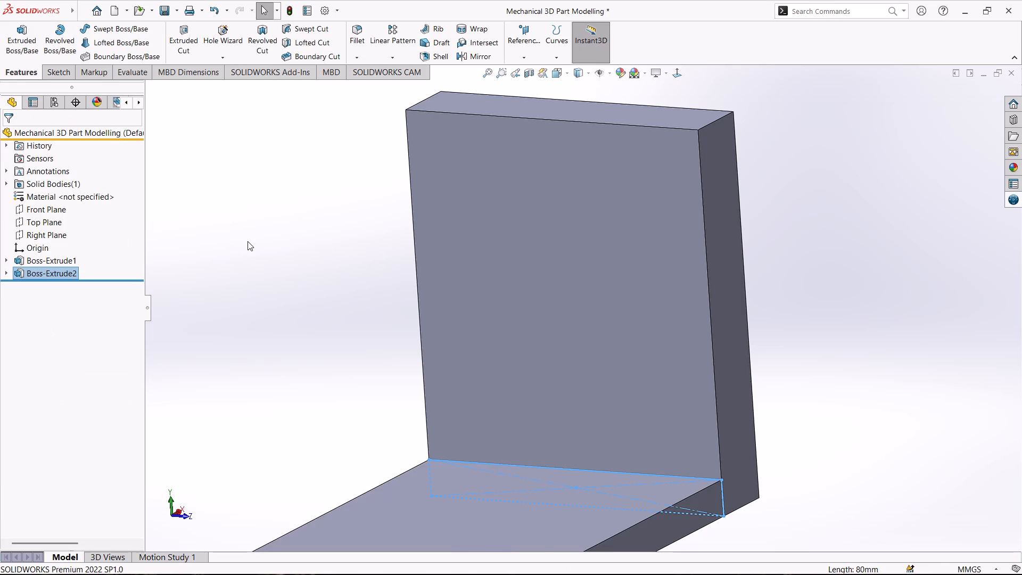
pyautogui.click(327, 294)
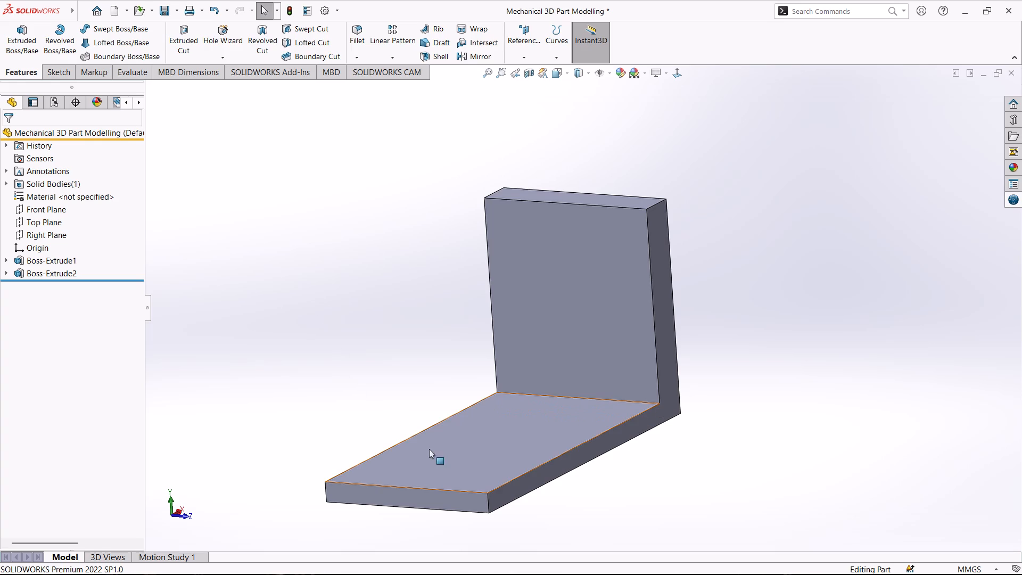
# Start a sketch on the plate's top face and draw concentric 18 mm and 36 mm diameter circles centred about 144 mm from the origin.
pyautogui.click(457, 459)
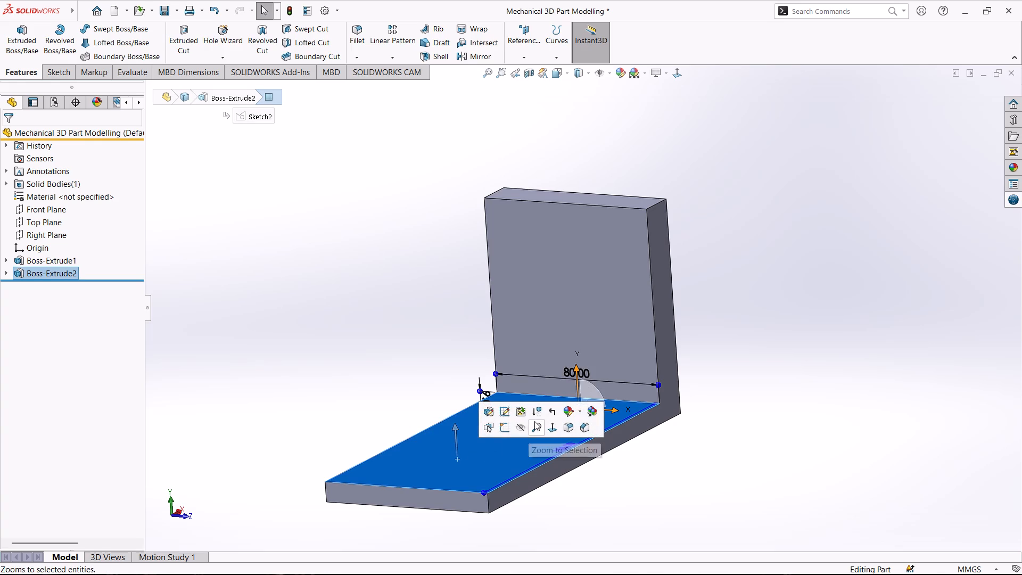
pyautogui.click(499, 422)
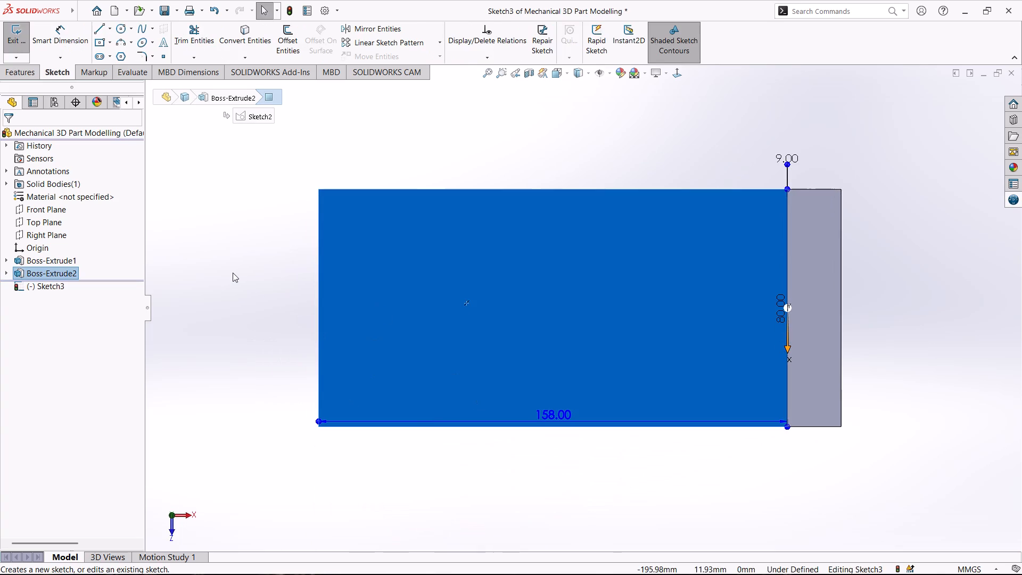
pyautogui.click(118, 28)
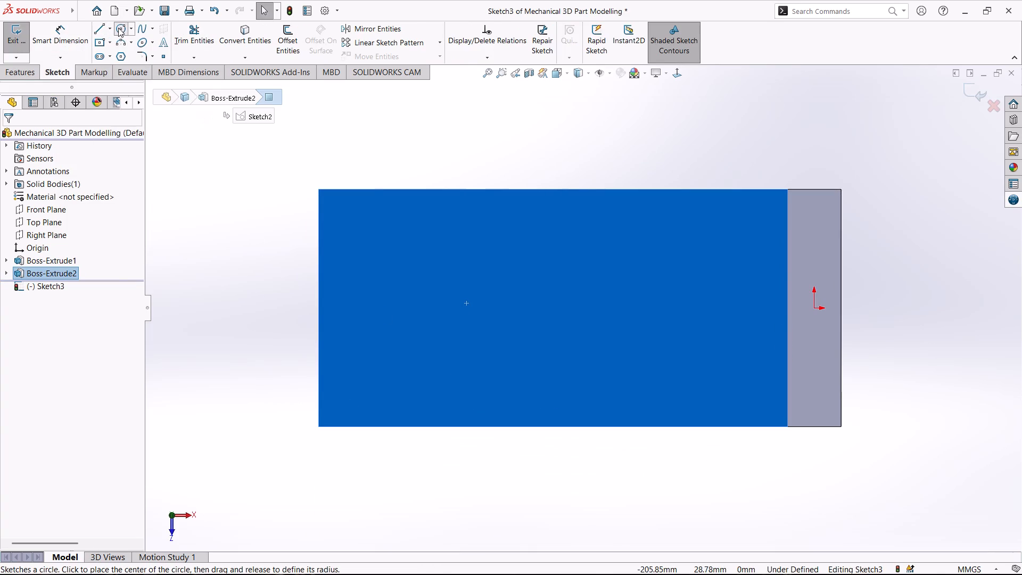
pyautogui.click(388, 308)
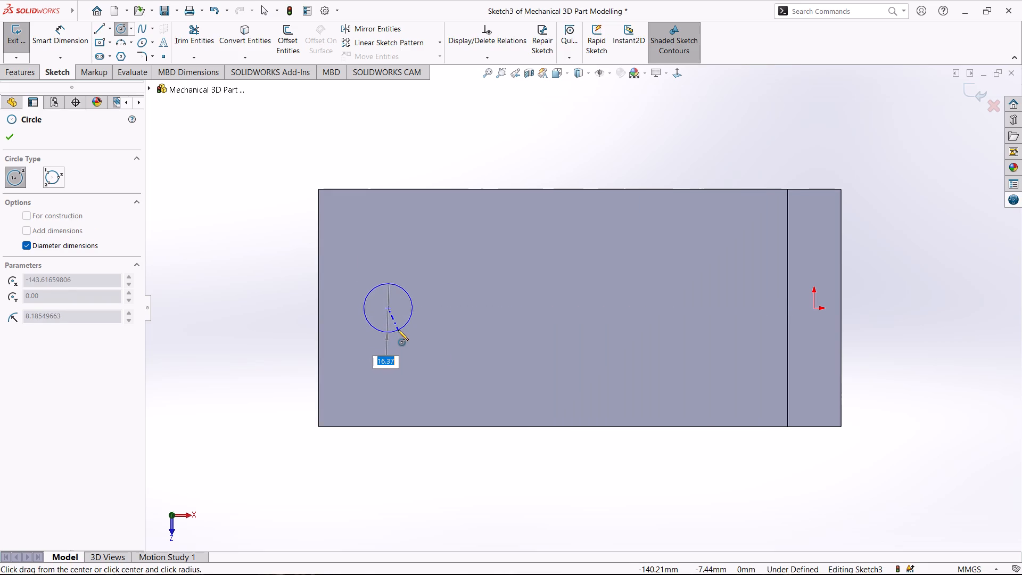
pyautogui.write('18')
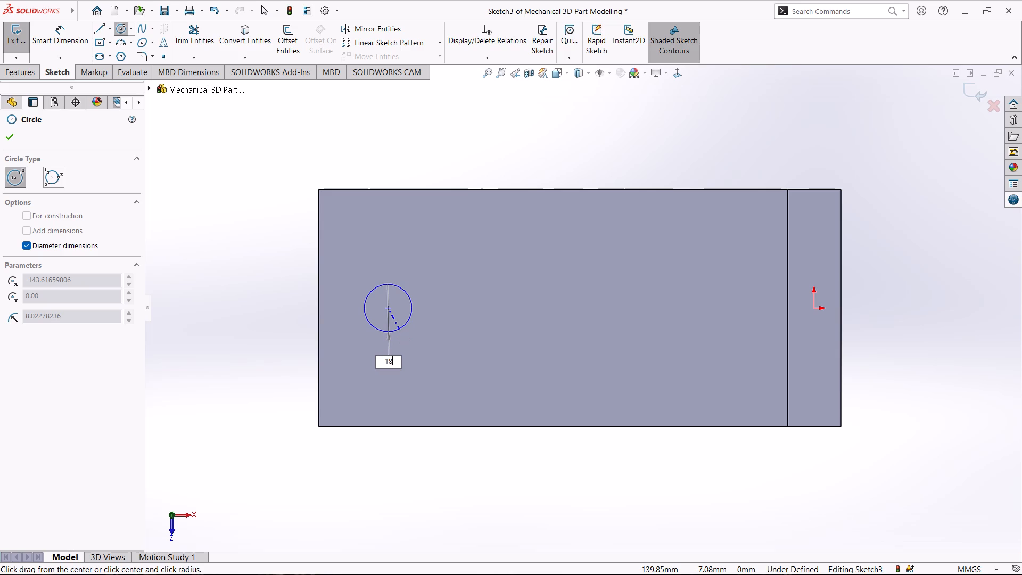
pyautogui.press('Return')
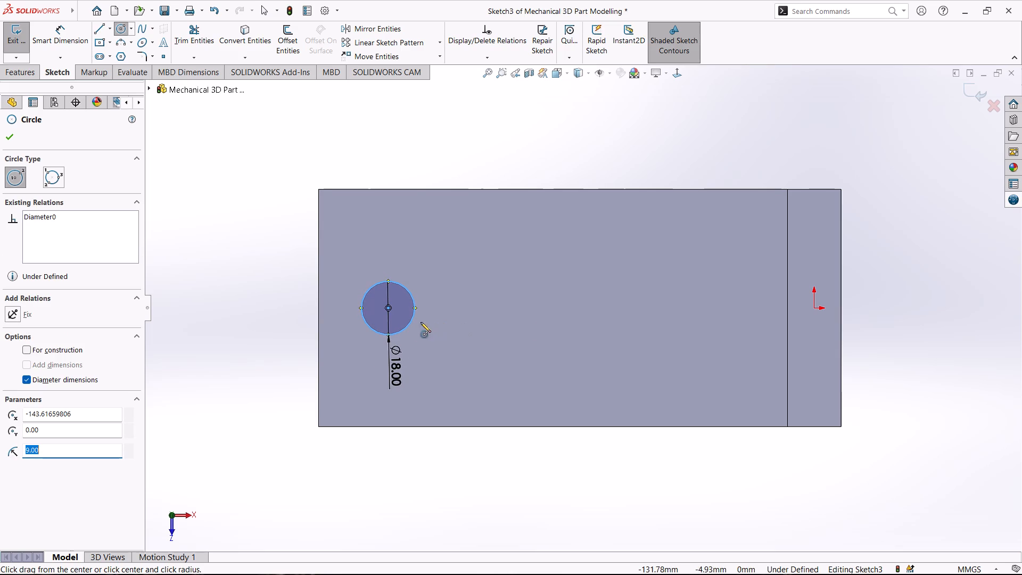
pyautogui.click(388, 308)
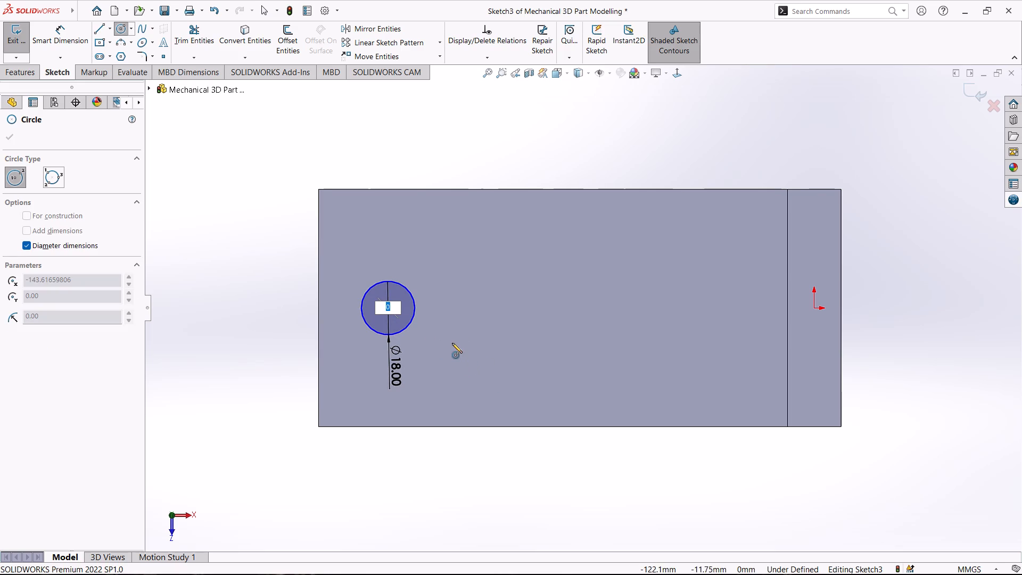
pyautogui.write('36')
pyautogui.press('Return')
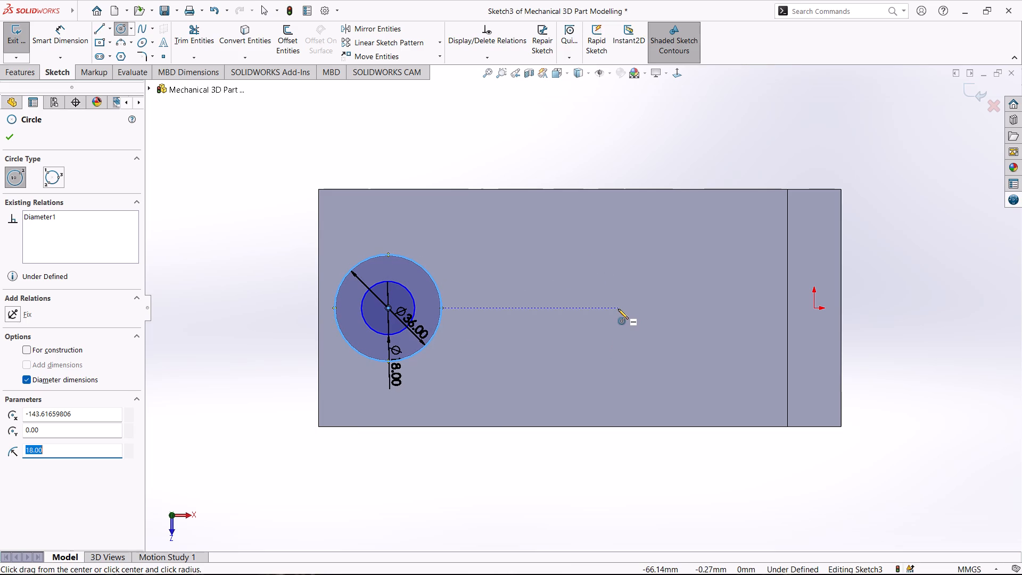
# Draw a 28 mm diameter circle on the plate's top face, centred about 81 mm from the origin and level with it.
pyautogui.click(575, 306)
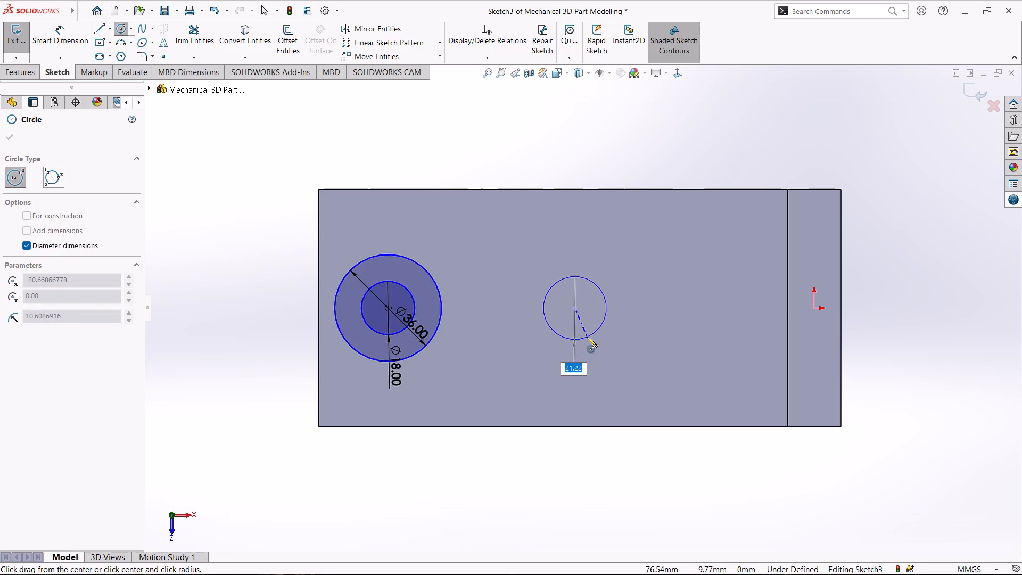
pyautogui.write('28')
pyautogui.press('Return')
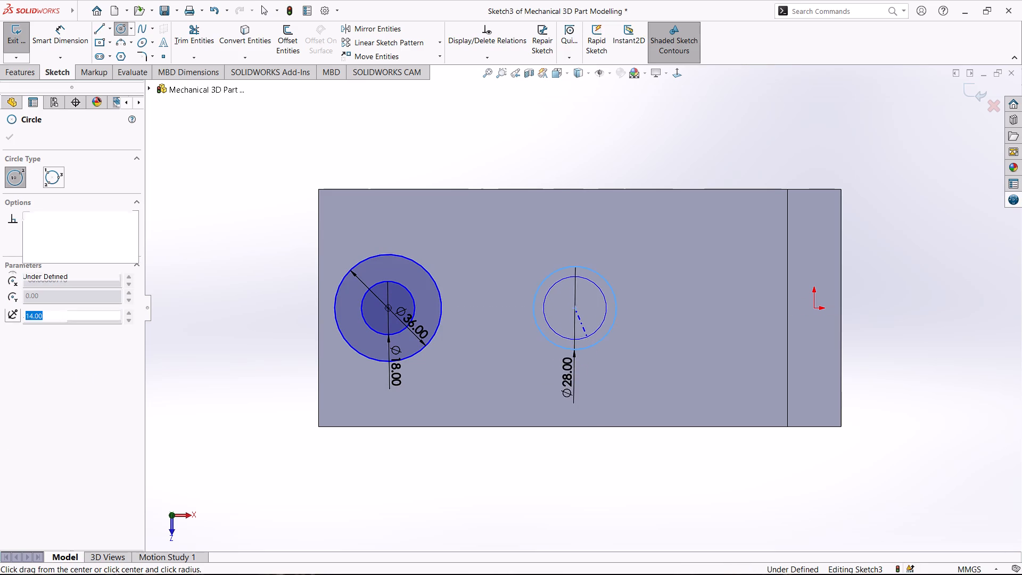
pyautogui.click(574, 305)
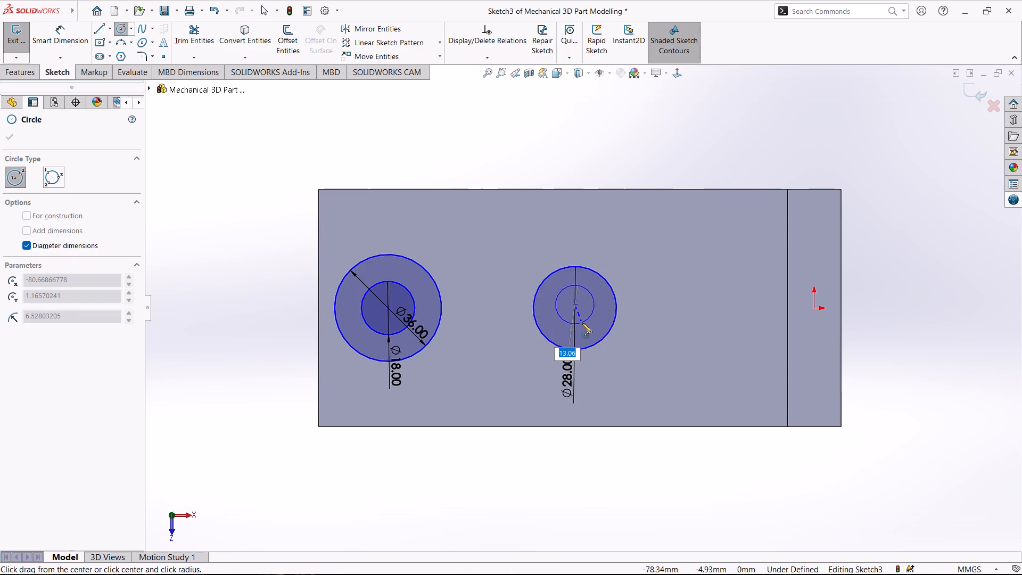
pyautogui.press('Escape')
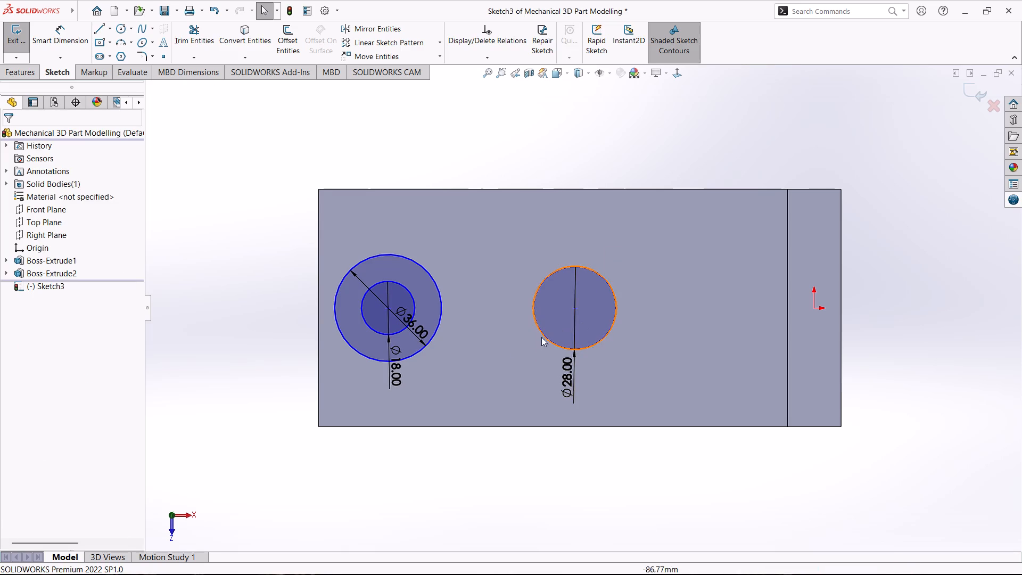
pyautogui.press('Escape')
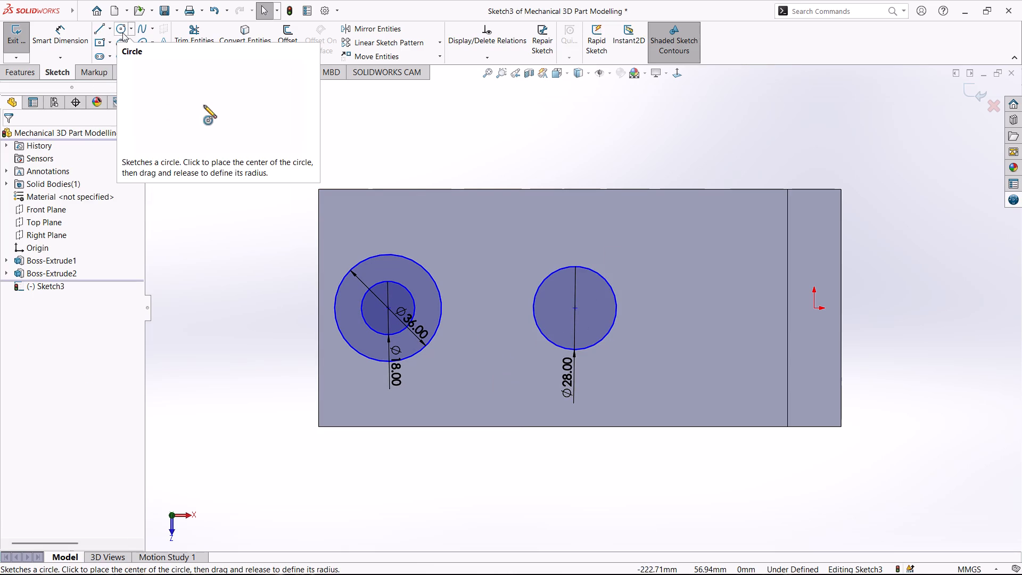
# Draw a 50 mm diameter circle concentric with the 28 mm circle and end the Circle command.
pyautogui.click(119, 28)
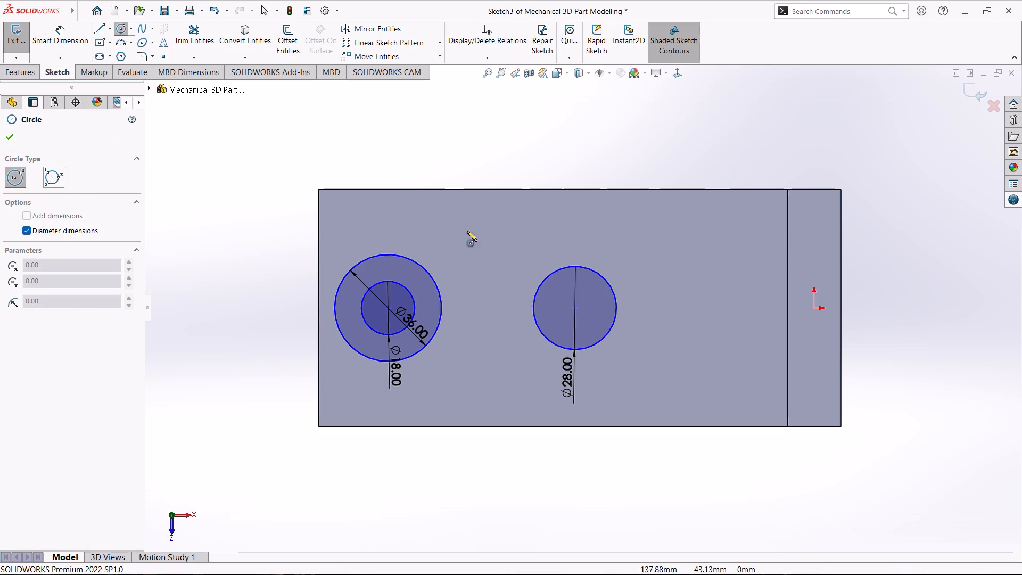
pyautogui.click(575, 310)
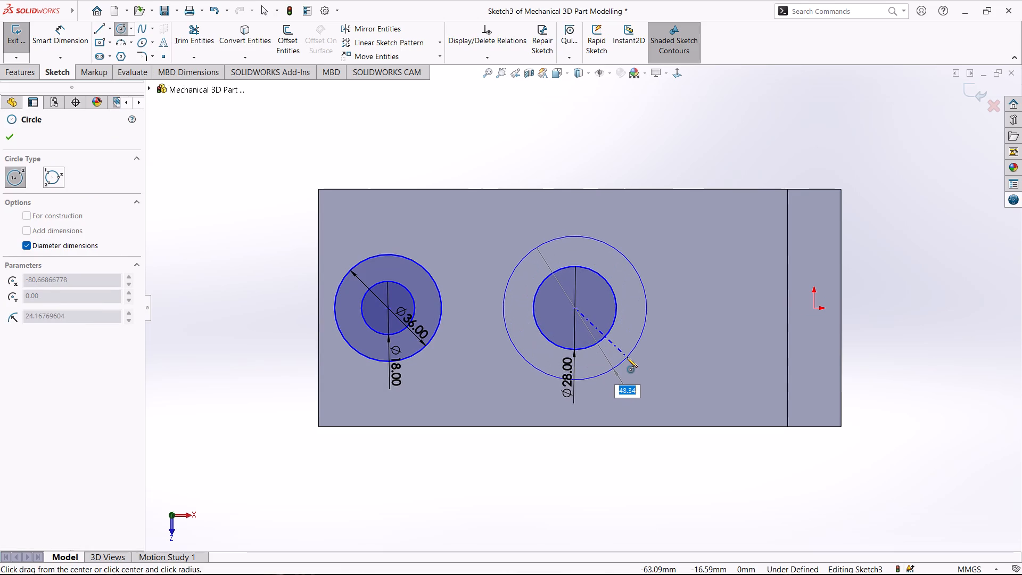
pyautogui.write('50')
pyautogui.press('Return')
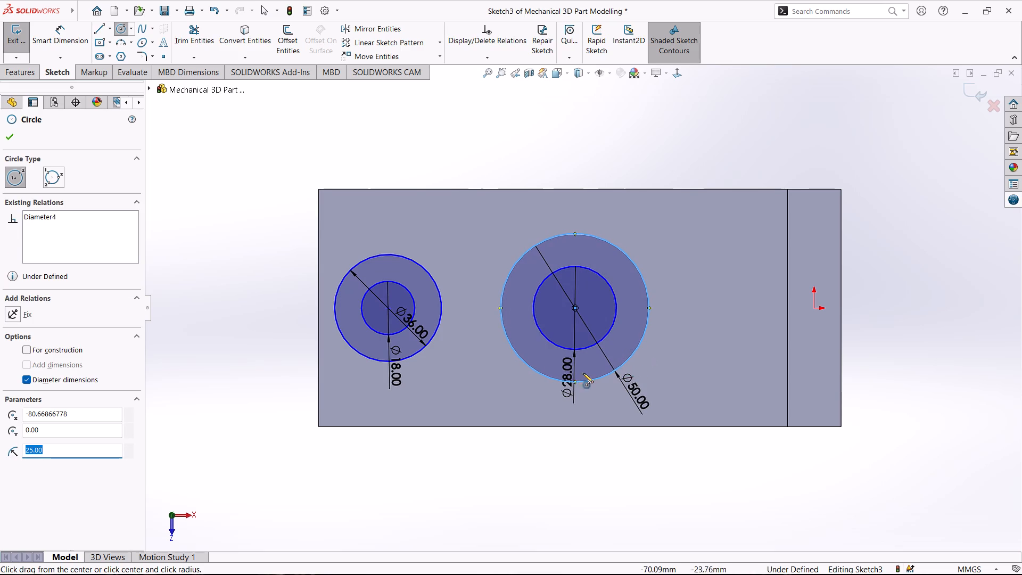
pyautogui.press('Escape')
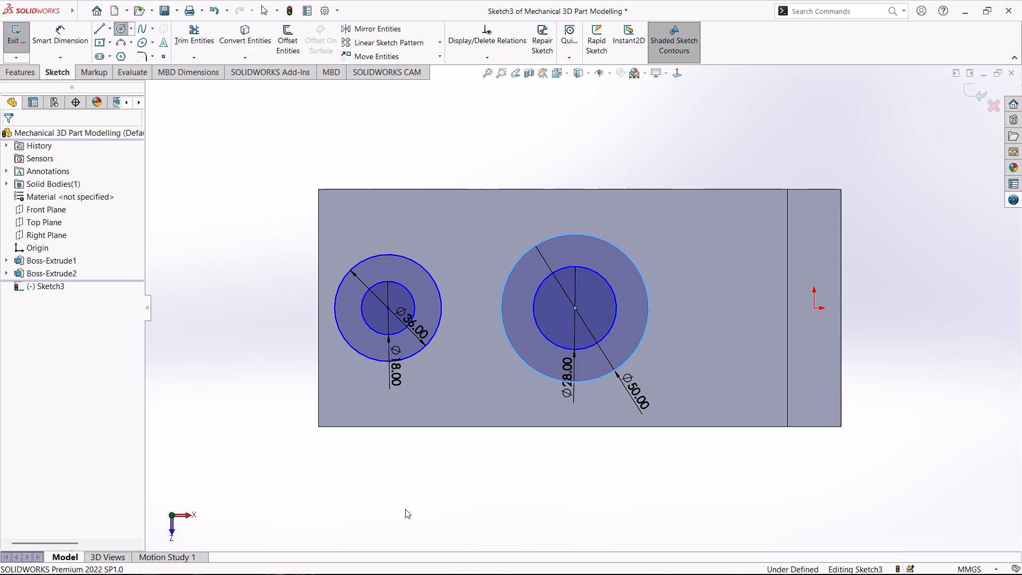
pyautogui.press('Escape')
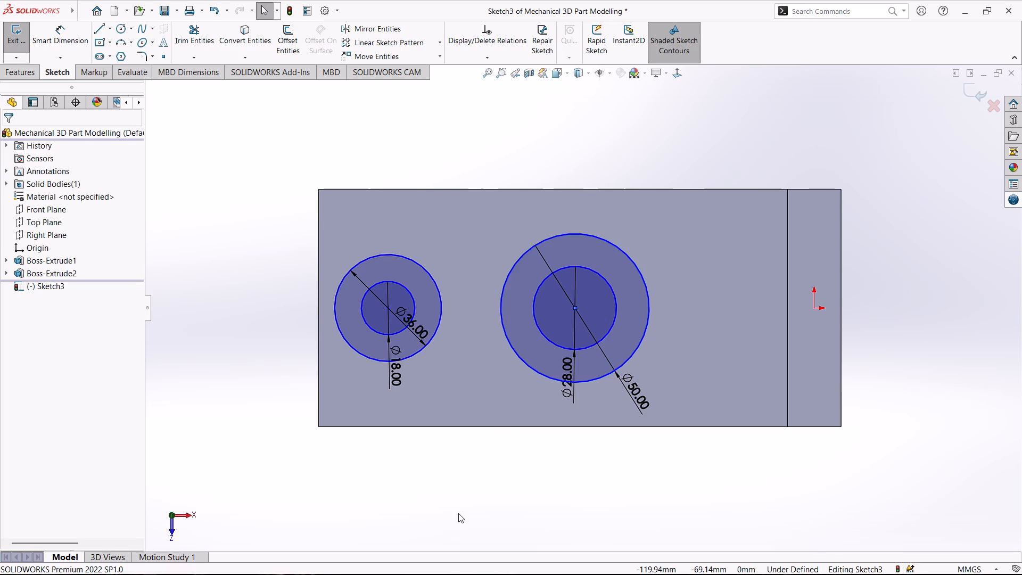
# Add a Horizontal relation between the centre points of the two concentric circle pairs.
pyautogui.keyDown('ctrl'); pyautogui.click(574, 307); pyautogui.keyUp('ctrl')
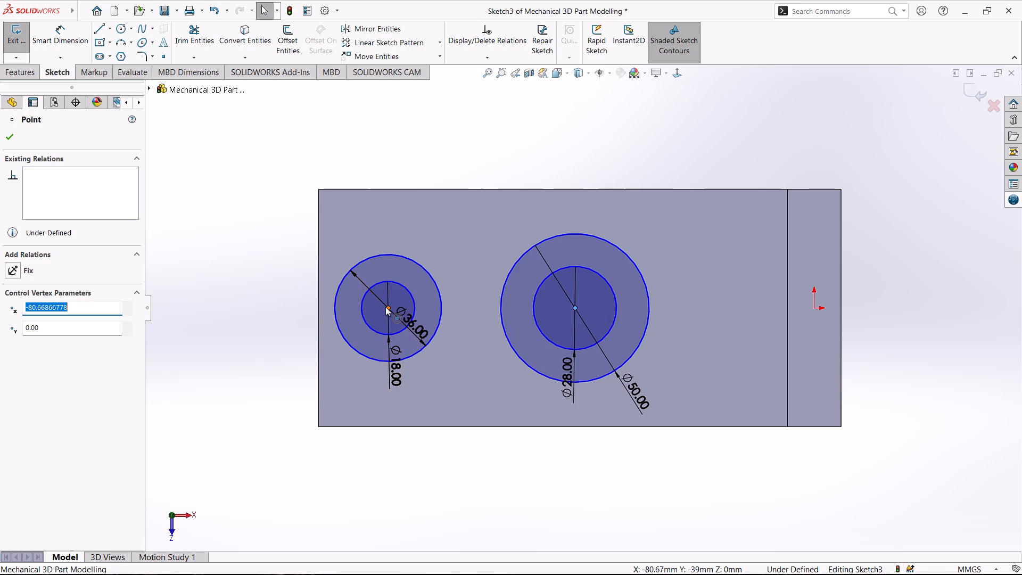
pyautogui.keyDown('ctrl'); pyautogui.click(385, 307); pyautogui.keyUp('ctrl')
pyautogui.click(36, 325)
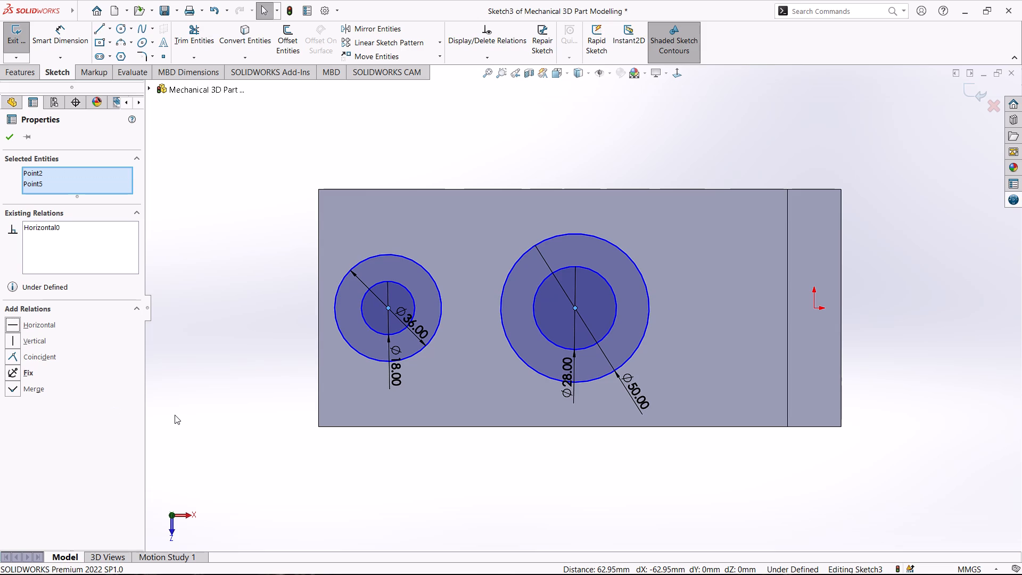
pyautogui.press('Escape')
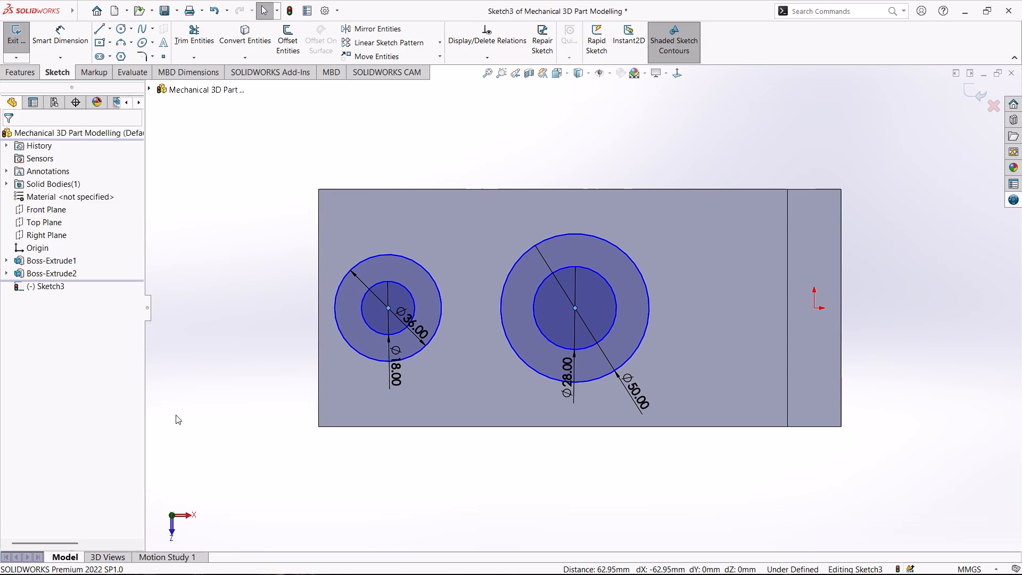
# Add a Horizontal relation between the 28 mm and 50 mm circles' centre point and the origin.
pyautogui.keyDown('ctrl'); pyautogui.click(574, 308); pyautogui.keyUp('ctrl')
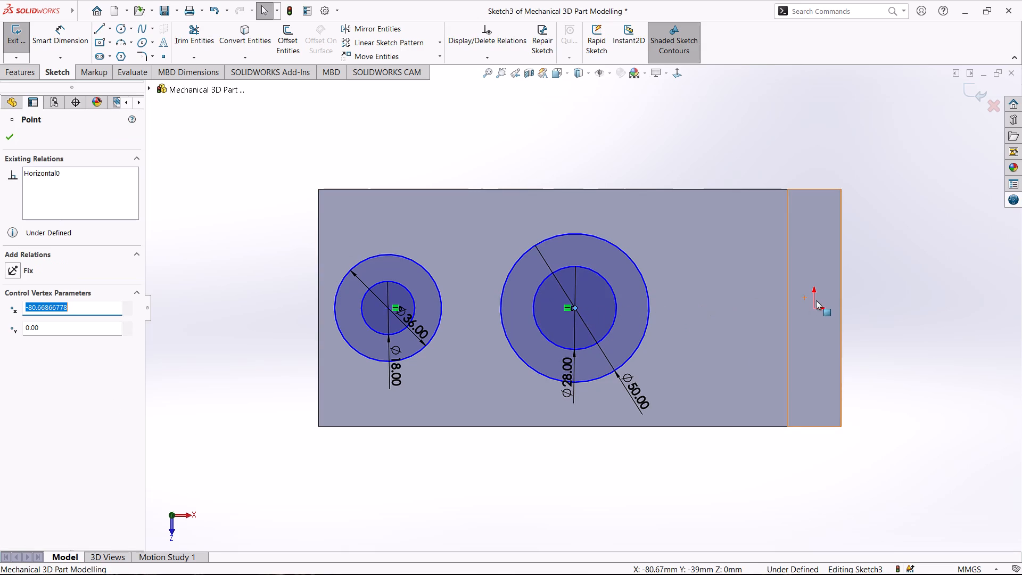
pyautogui.keyDown('ctrl'); pyautogui.click(813, 306); pyautogui.keyUp('ctrl')
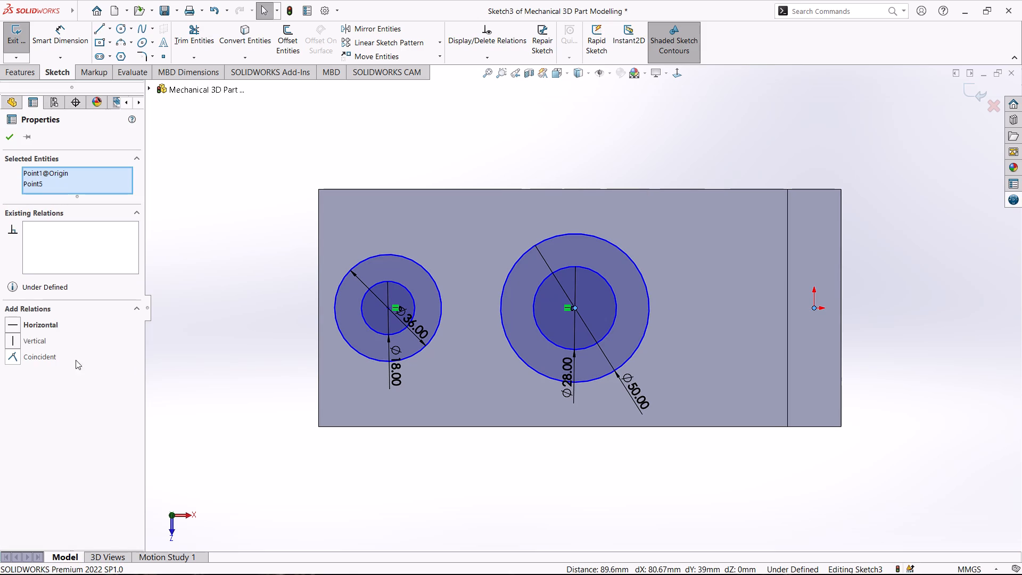
pyautogui.click(36, 323)
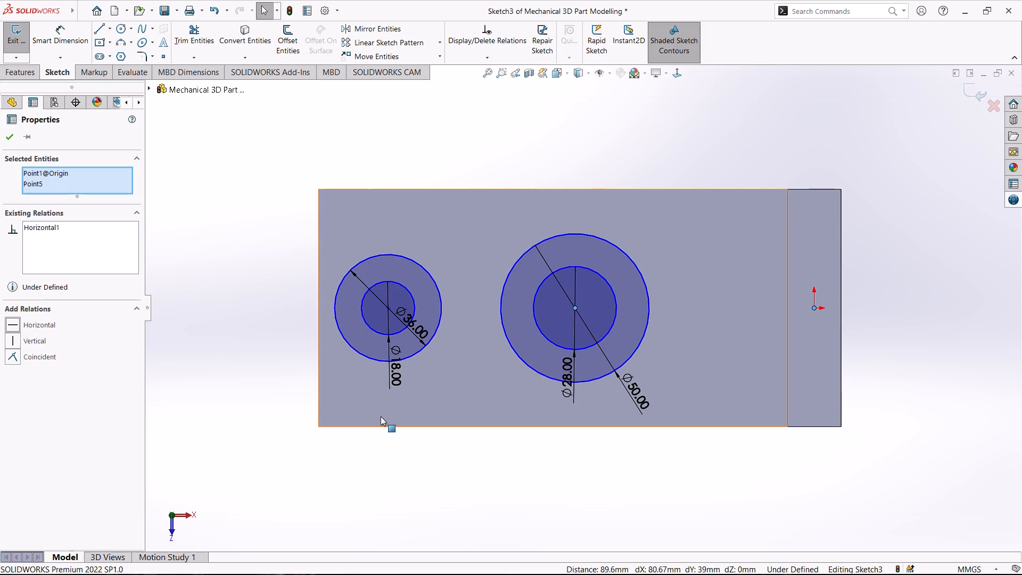
pyautogui.click(8, 136)
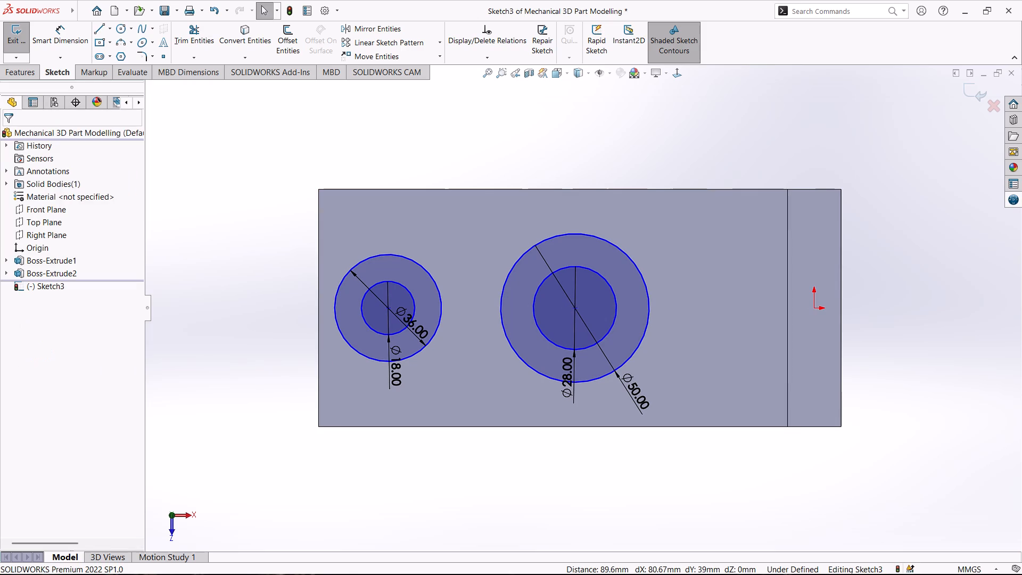
# Dimension the 28 mm and 50 mm circles' centre 80 mm from the inner edge of the upright wall.
pyautogui.click(65, 38)
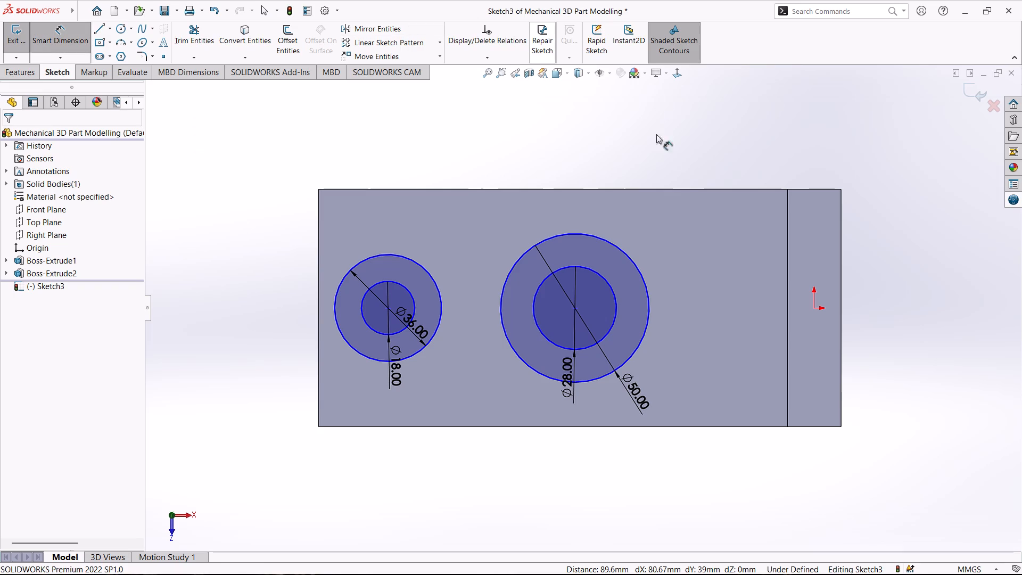
pyautogui.click(787, 251)
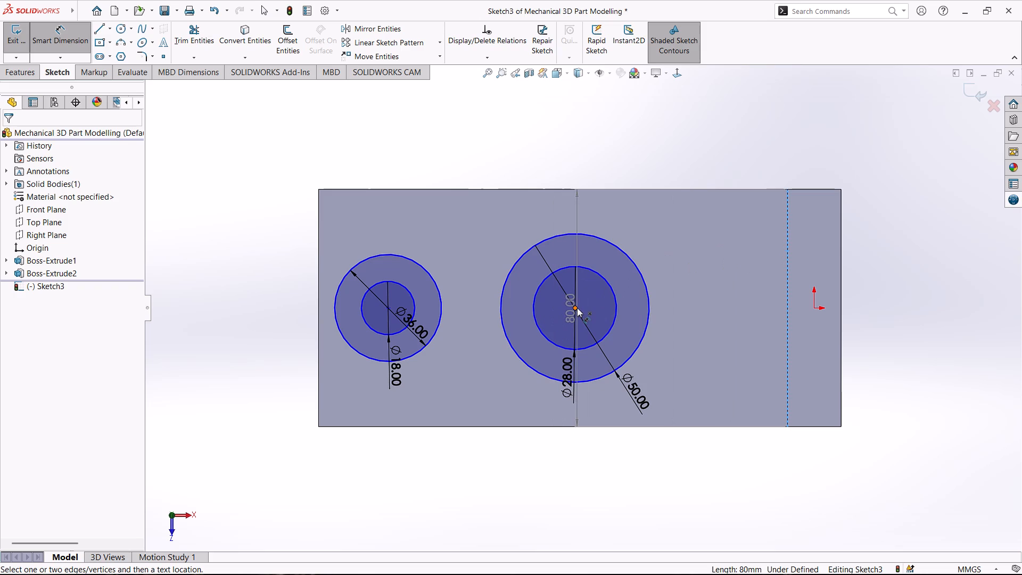
pyautogui.click(575, 306)
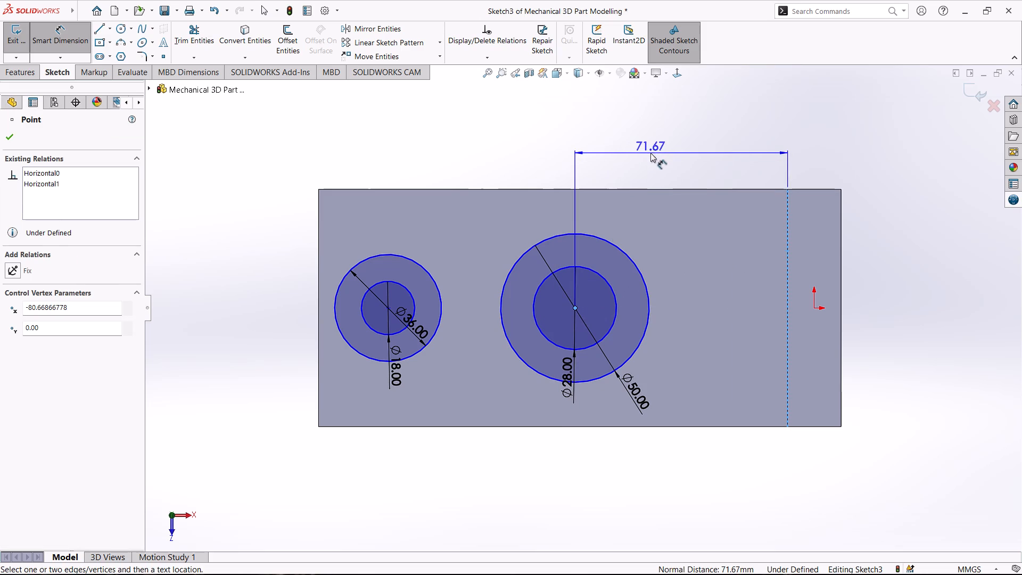
pyautogui.click(650, 153)
pyautogui.write('80')
pyautogui.press('Return')
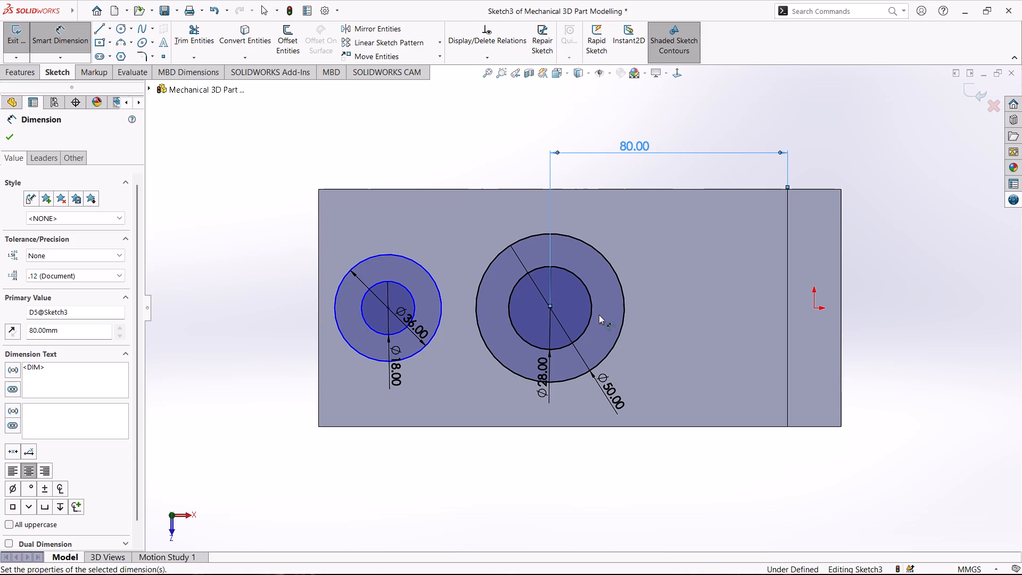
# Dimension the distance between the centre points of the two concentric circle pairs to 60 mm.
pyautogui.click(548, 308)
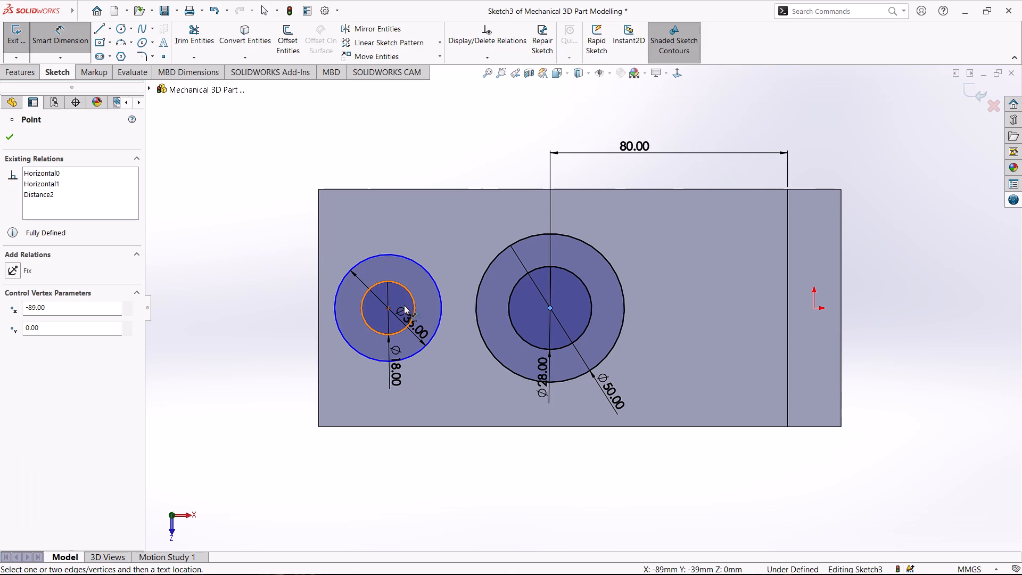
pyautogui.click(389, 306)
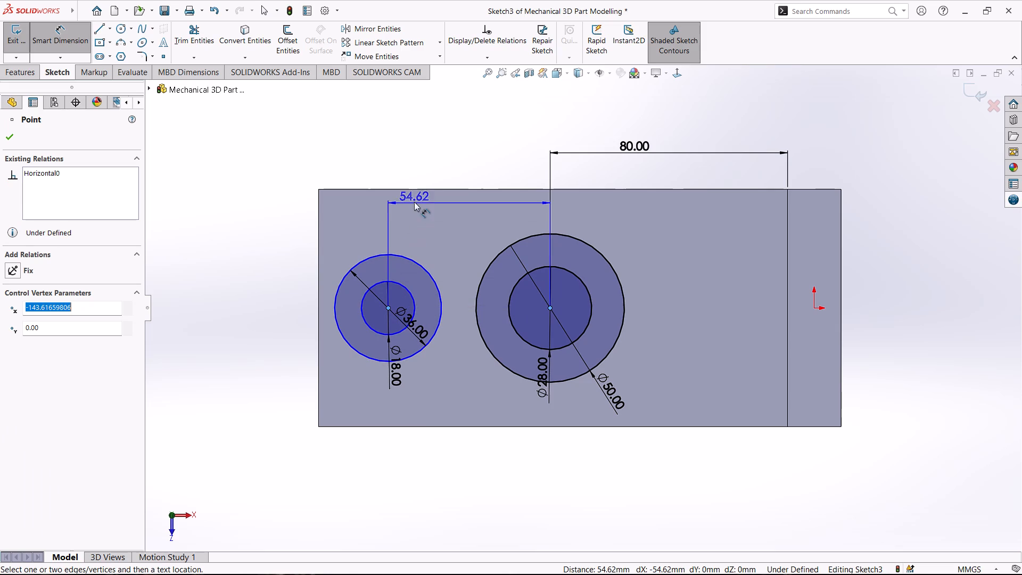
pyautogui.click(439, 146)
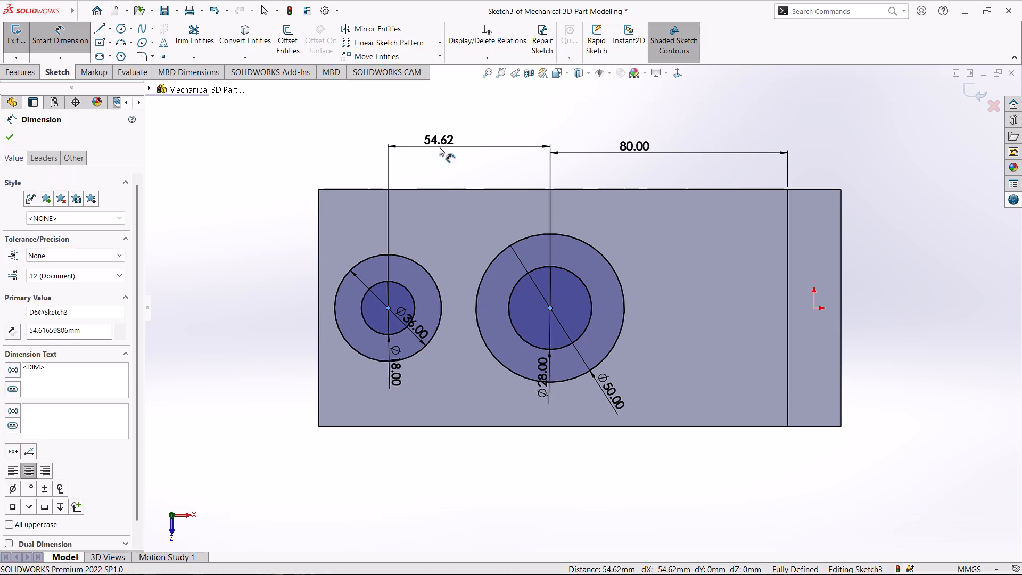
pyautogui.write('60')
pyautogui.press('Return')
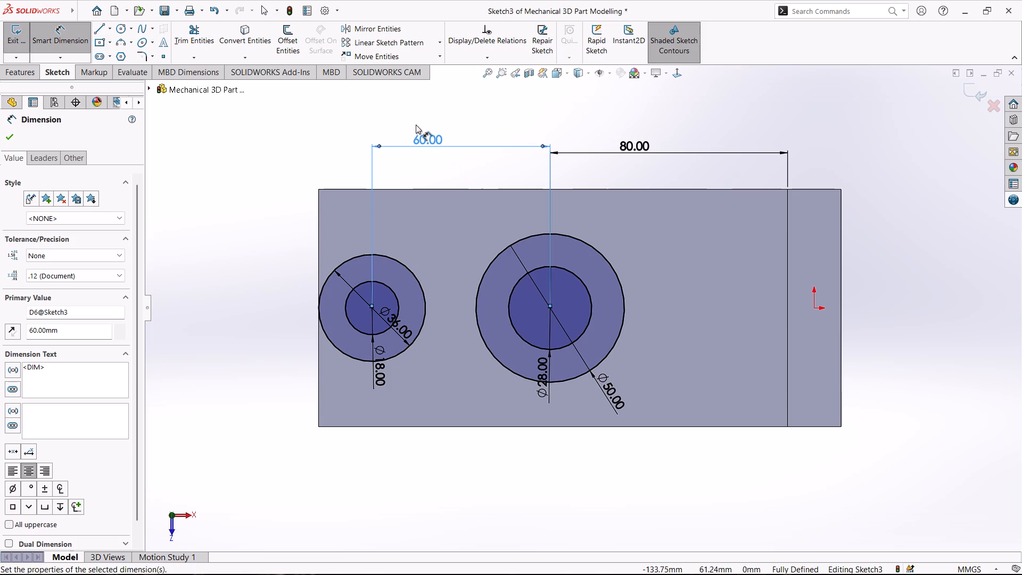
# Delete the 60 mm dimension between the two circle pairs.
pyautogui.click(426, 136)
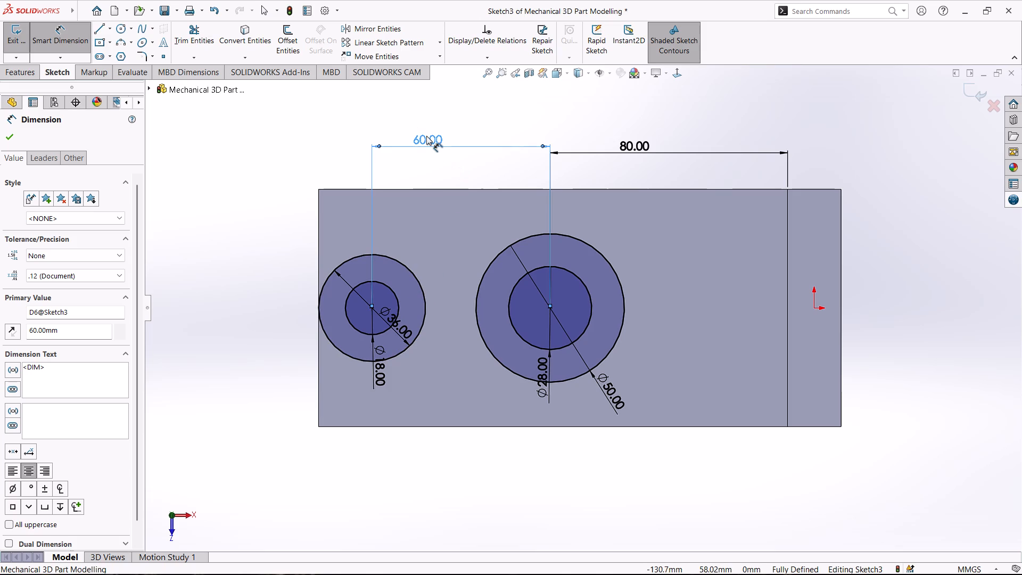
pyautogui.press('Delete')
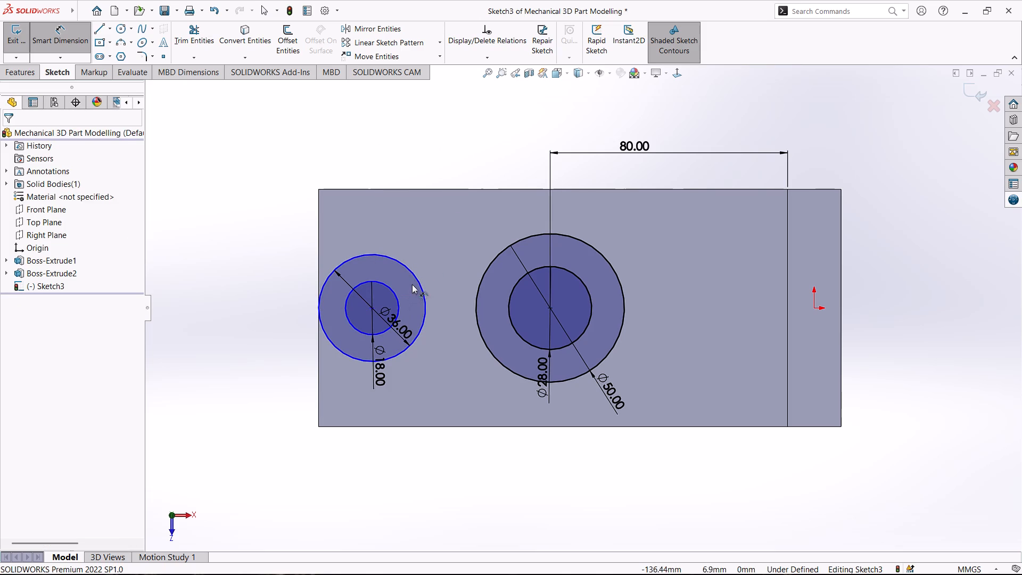
# End the Smart Dimension command and delete the 18 mm and 36 mm circles together with their dimensions.
pyautogui.moveTo(418, 240); pyautogui.dragTo(388, 302)
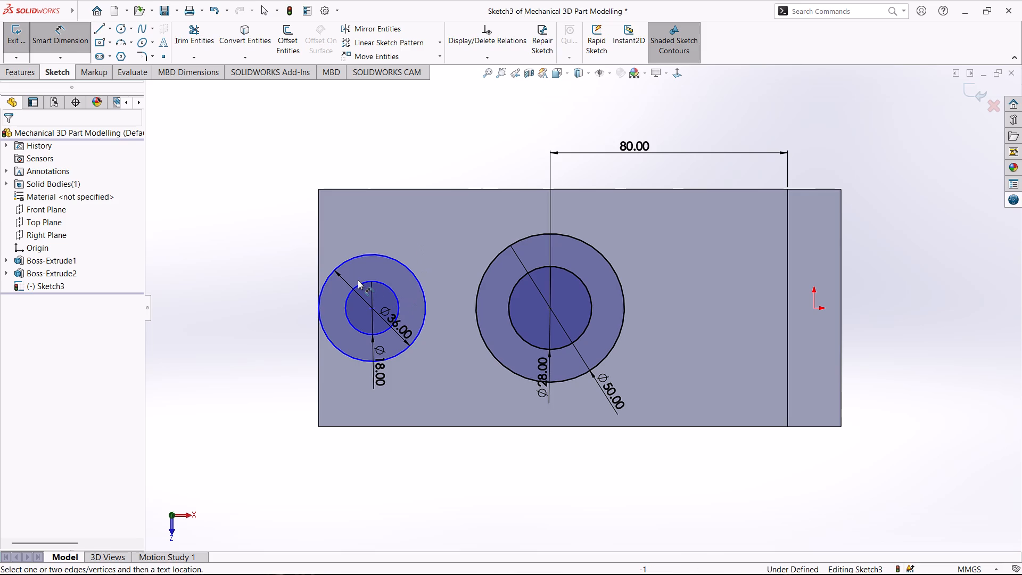
pyautogui.press('Escape')
pyautogui.press('Escape')
pyautogui.moveTo(450, 346); pyautogui.dragTo(345, 286)
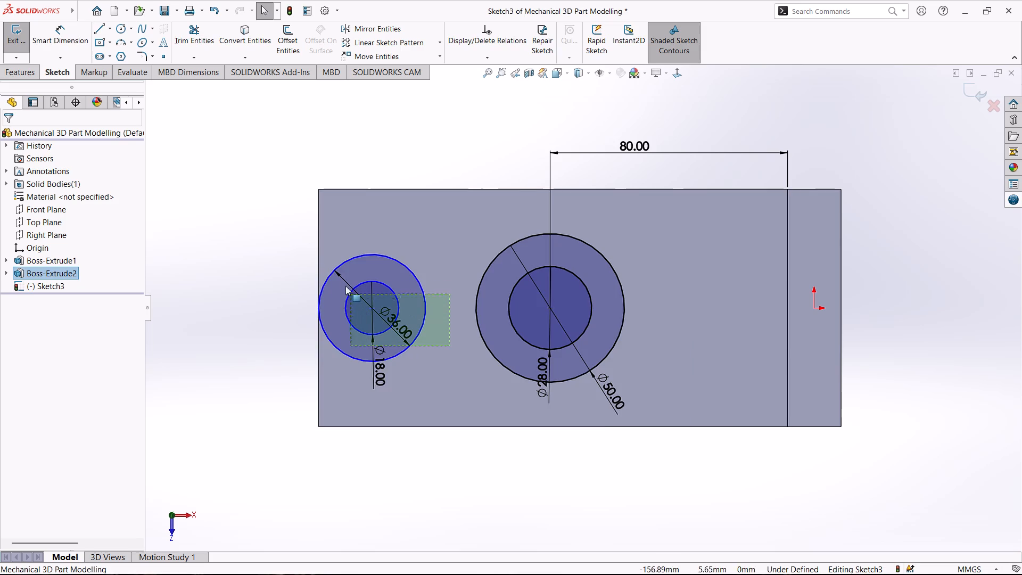
pyautogui.moveTo(345, 286); pyautogui.dragTo(316, 250)
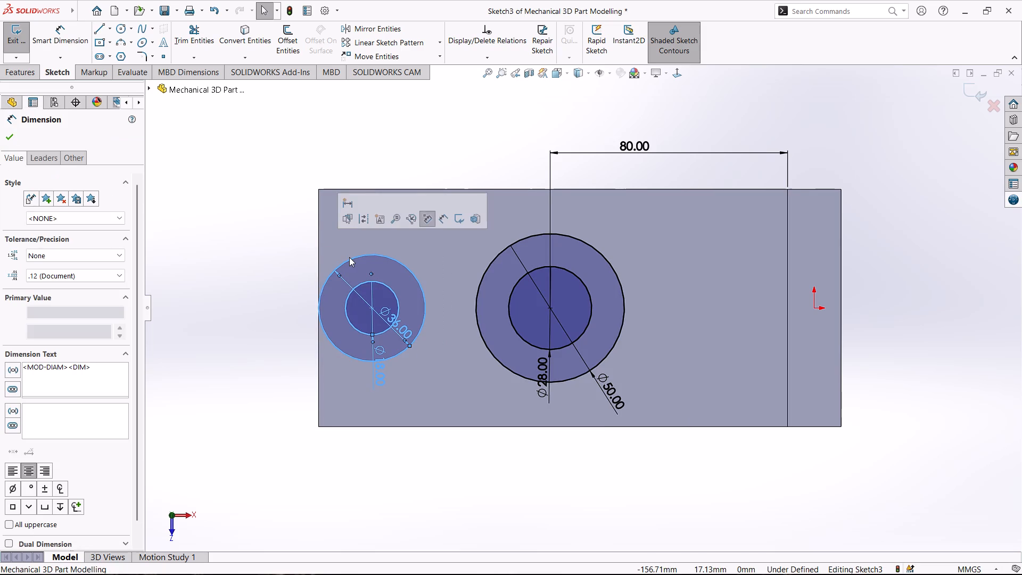
pyautogui.press('Delete')
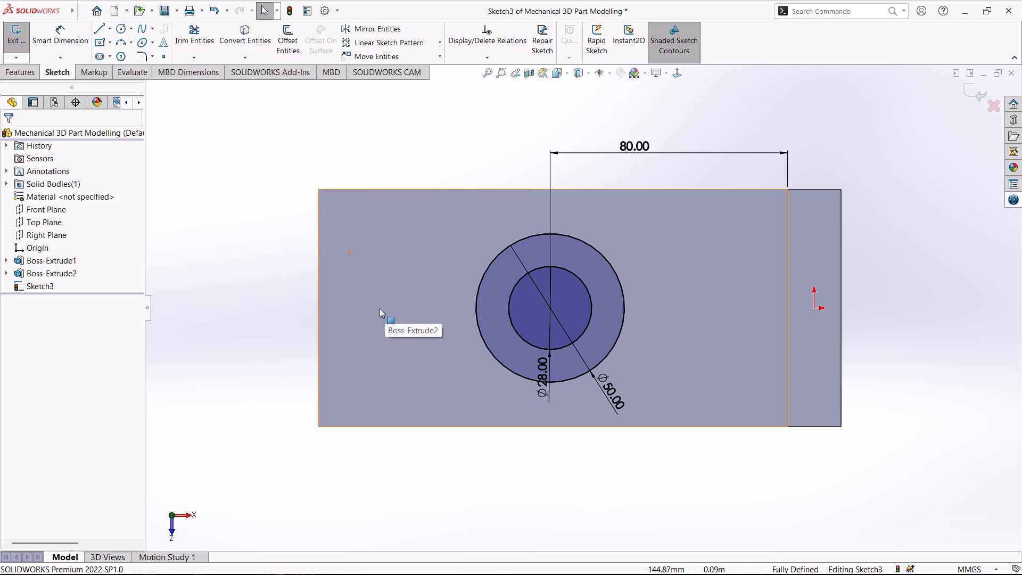
# Exit the sketch and extrude the ring between the 28 mm and 50 mm circles 20 mm up from the plate's top face.
pyautogui.click(18, 37)
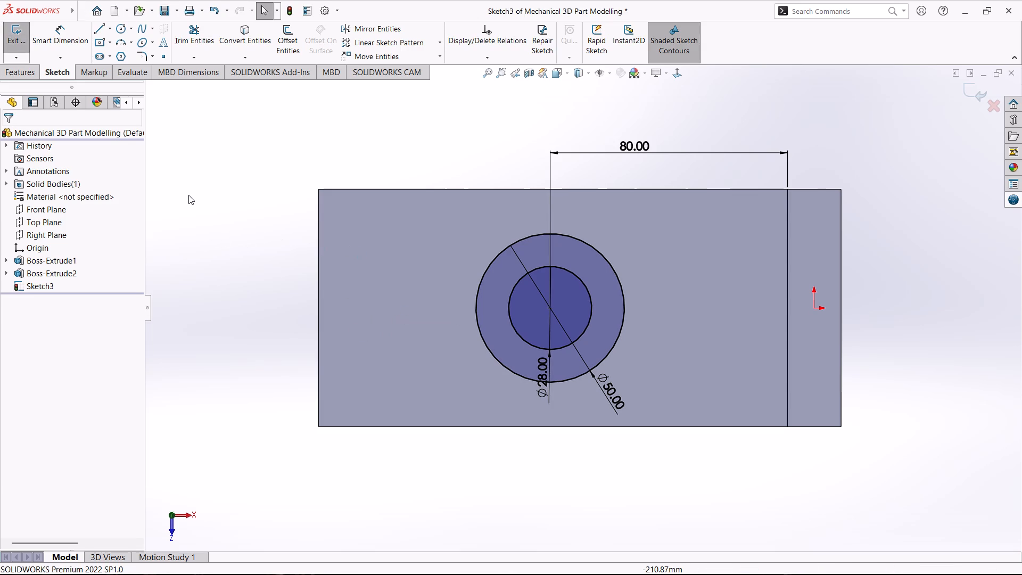
pyautogui.click(9, 32)
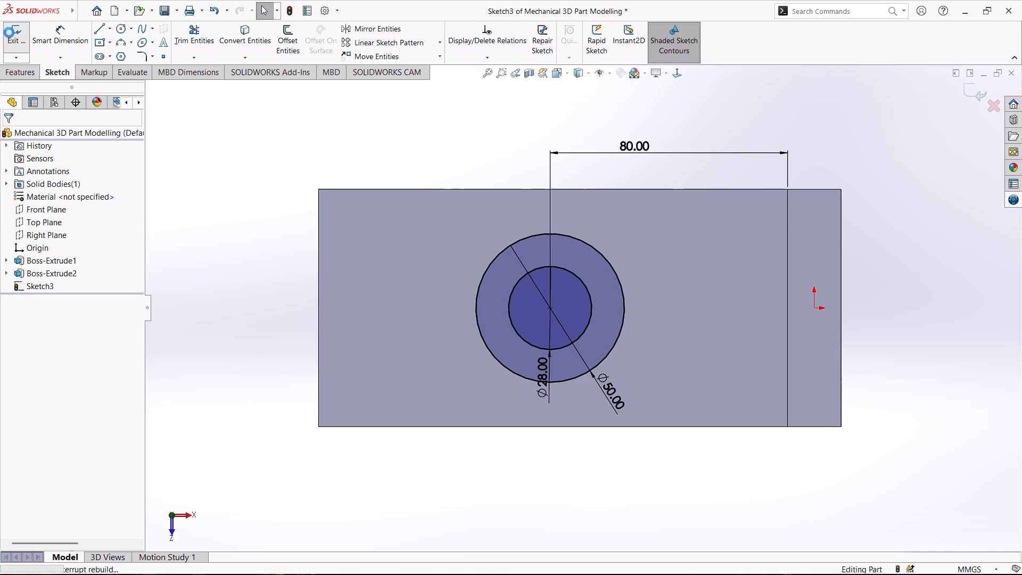
pyautogui.click(18, 36)
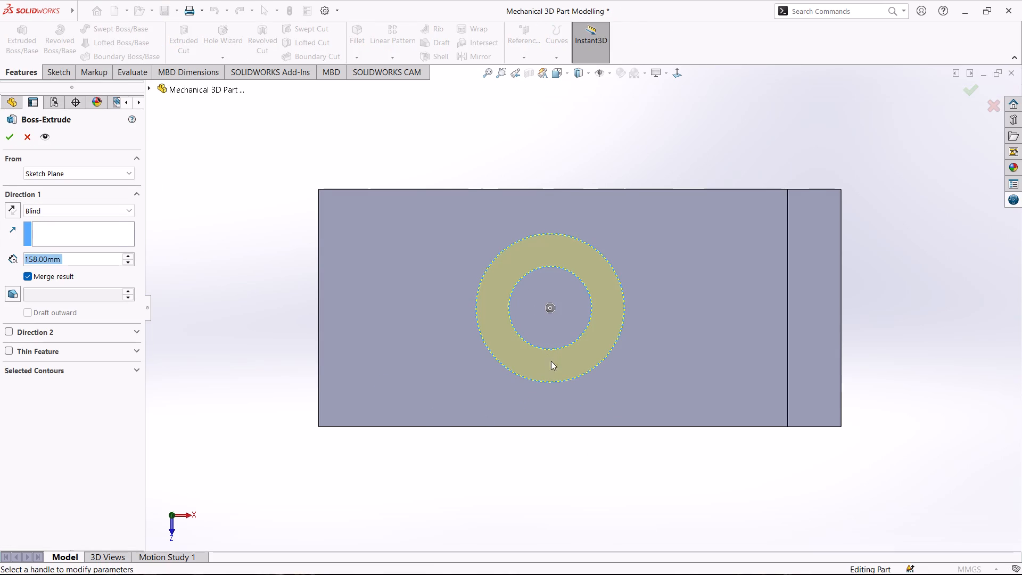
pyautogui.moveTo(619, 510); pyautogui.dragTo(613, 456, button='middle')
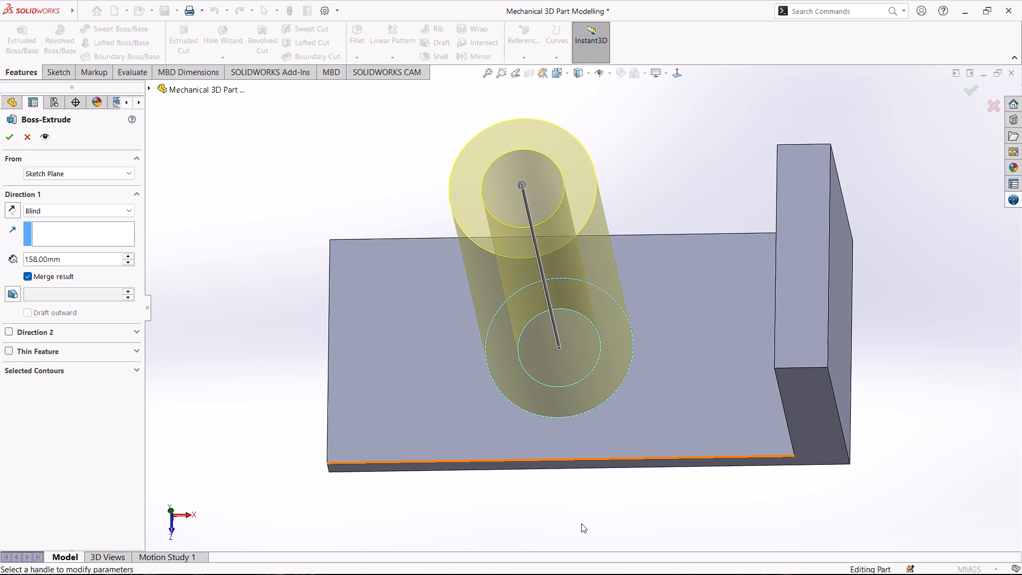
pyautogui.write('20')
pyautogui.moveTo(63, 256); pyautogui.dragTo(52, 256)
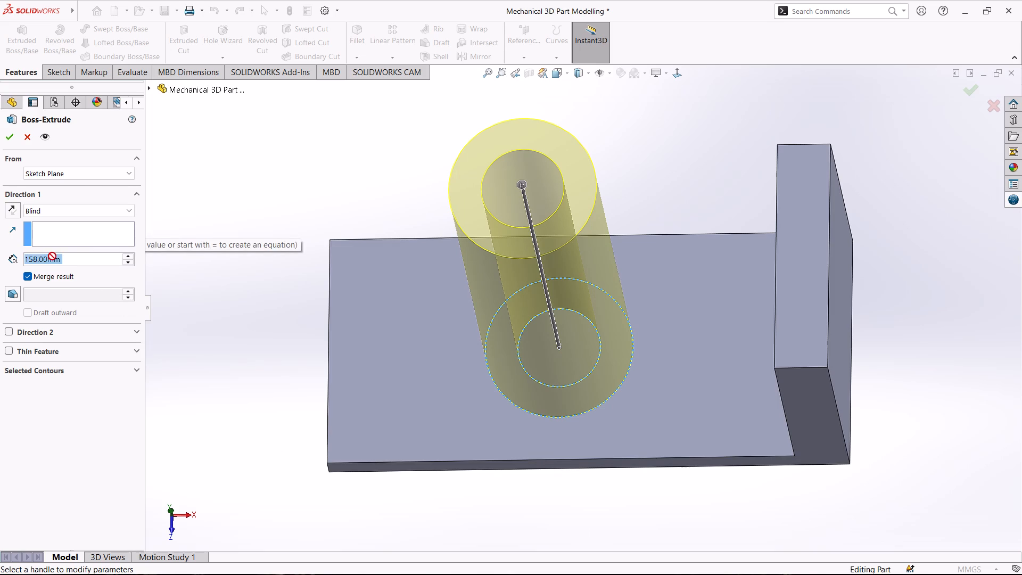
pyautogui.moveTo(52, 256); pyautogui.dragTo(31, 256)
pyautogui.write('20')
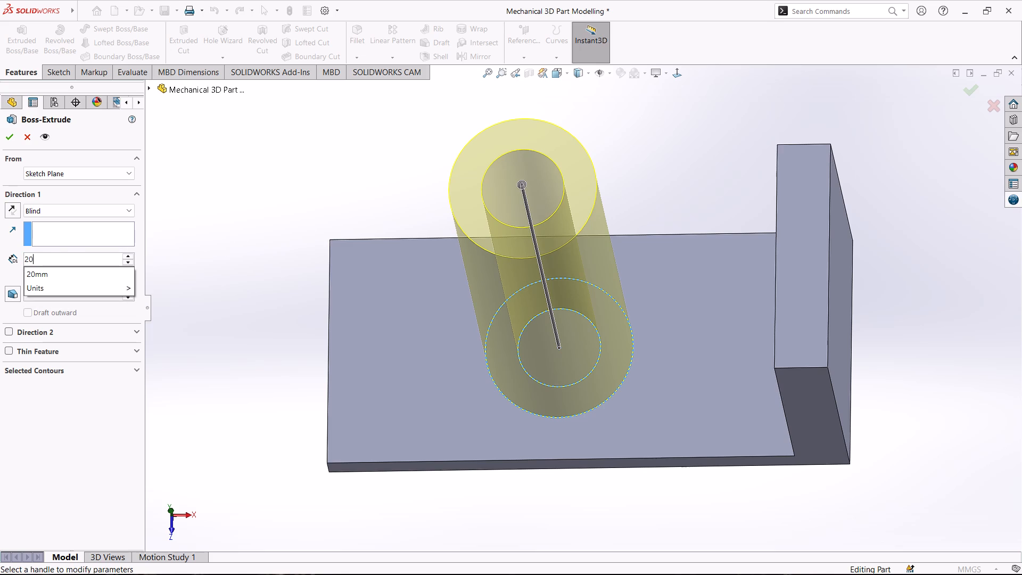
pyautogui.press('Return')
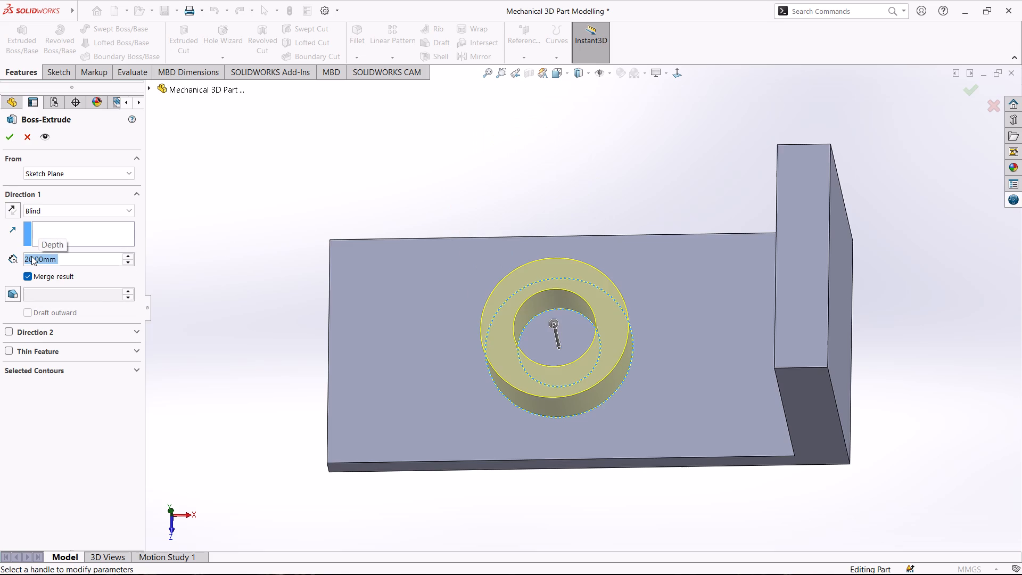
pyautogui.moveTo(199, 388); pyautogui.dragTo(234, 335, button='middle')
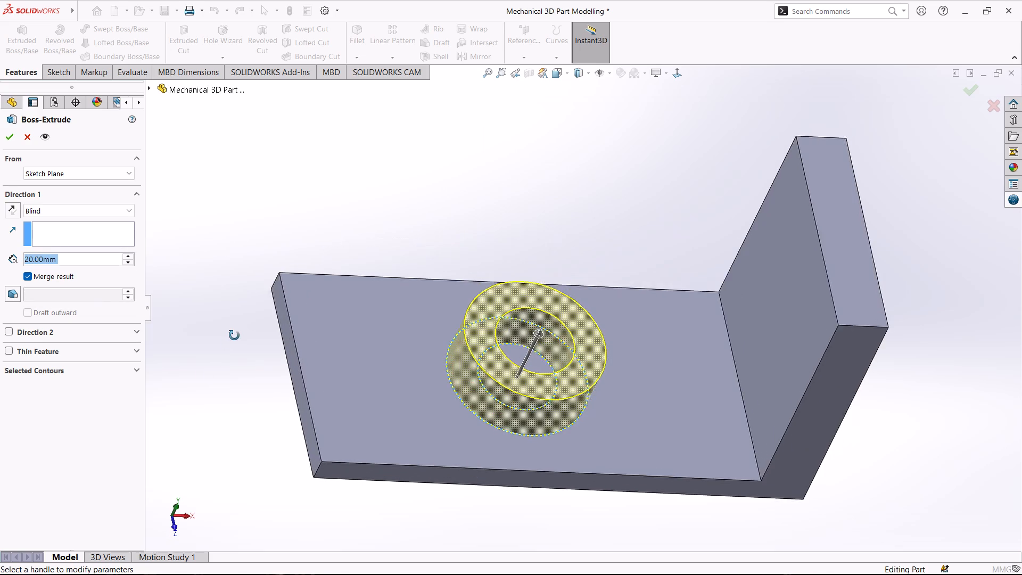
pyautogui.moveTo(234, 335); pyautogui.dragTo(224, 331, button='middle')
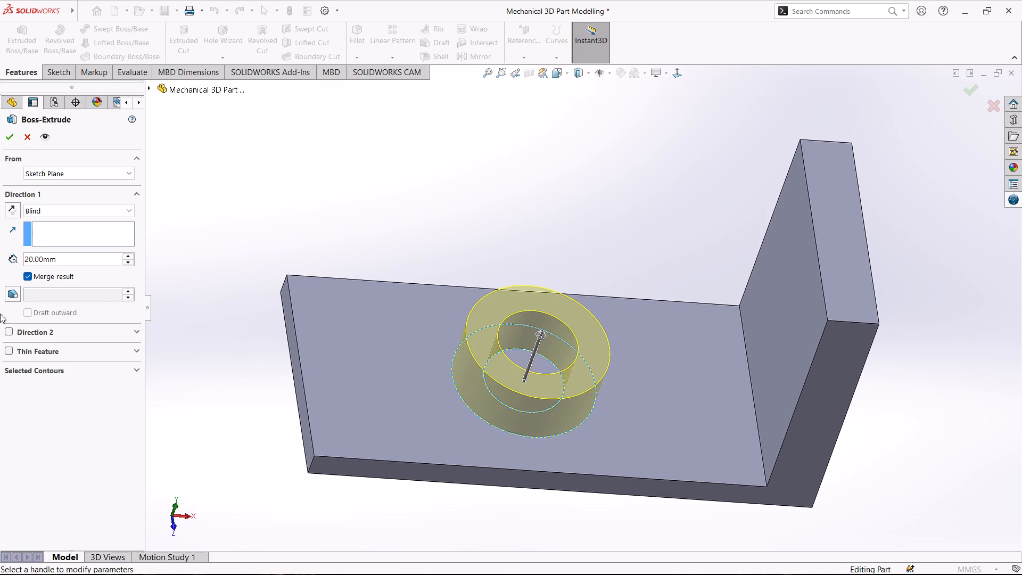
pyautogui.click(6, 138)
pyautogui.scroll(-2, 535, 497)
pyautogui.scroll(2, 535, 495)
pyautogui.click(471, 462)
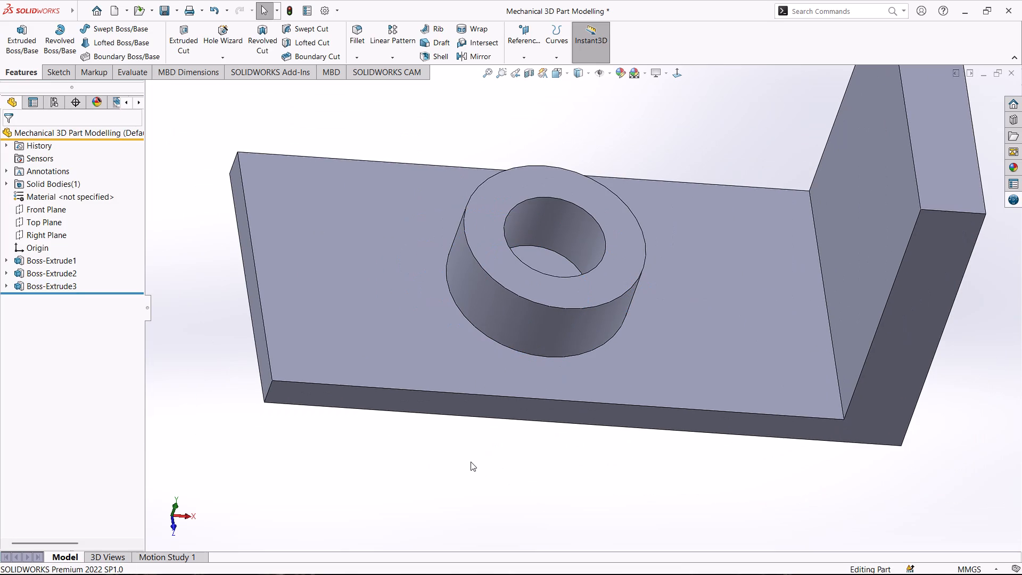
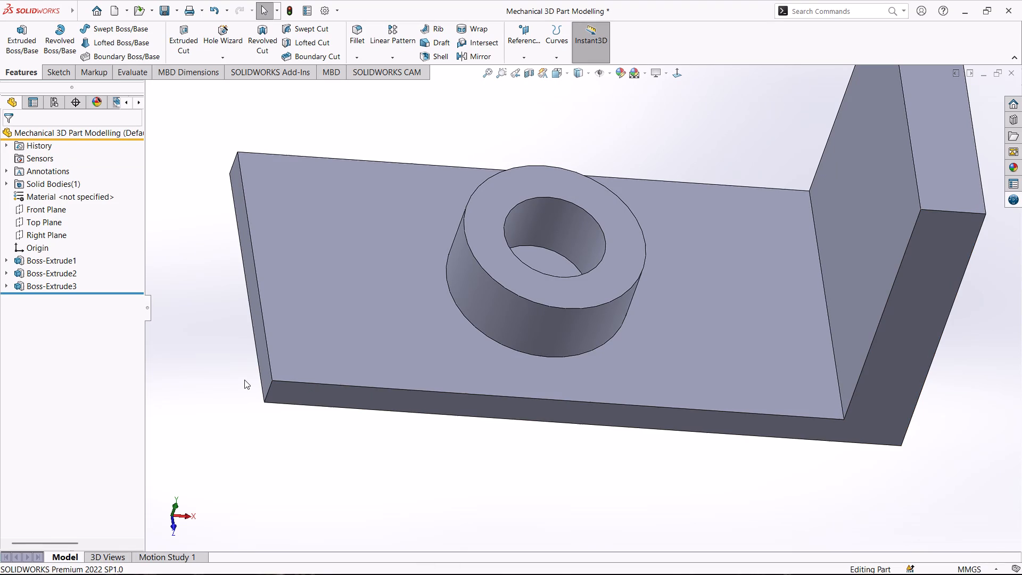
# Start a sketch on the plate's top face and draw a circle about 21 mm in diameter between the ring boss and the plate's free end.
pyautogui.click(350, 259)
pyautogui.click(400, 230)
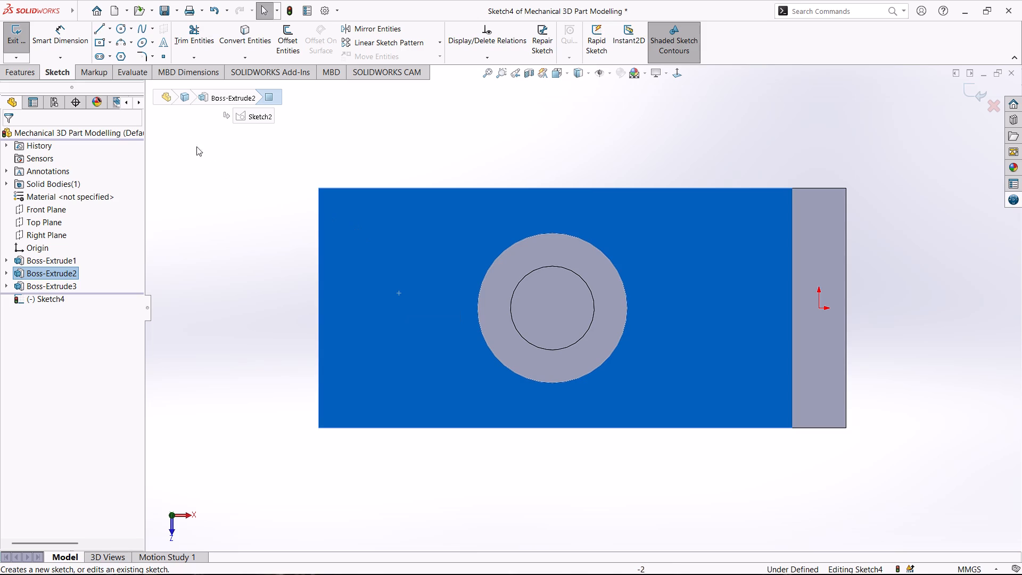
pyautogui.click(119, 24)
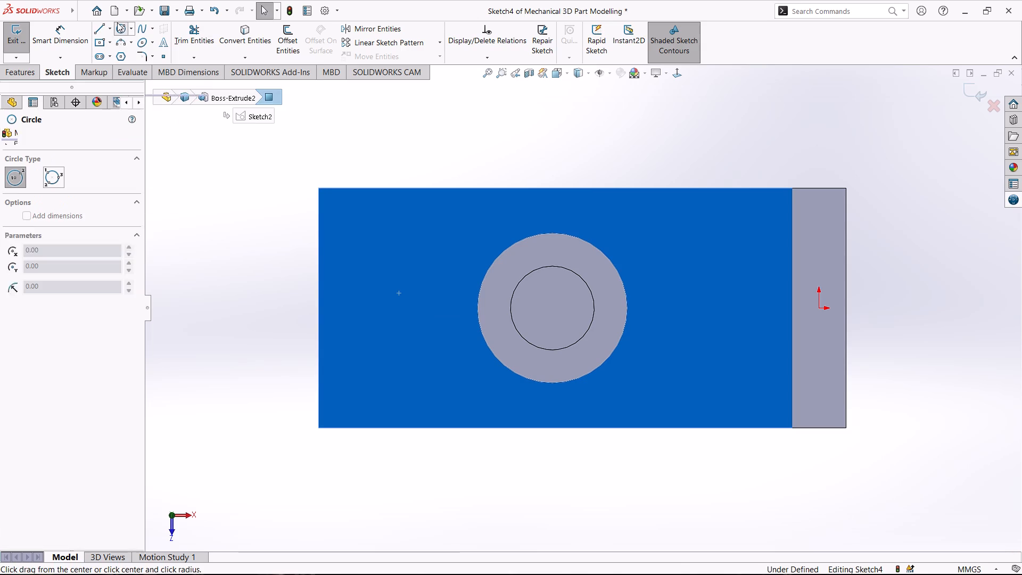
pyautogui.click(389, 308)
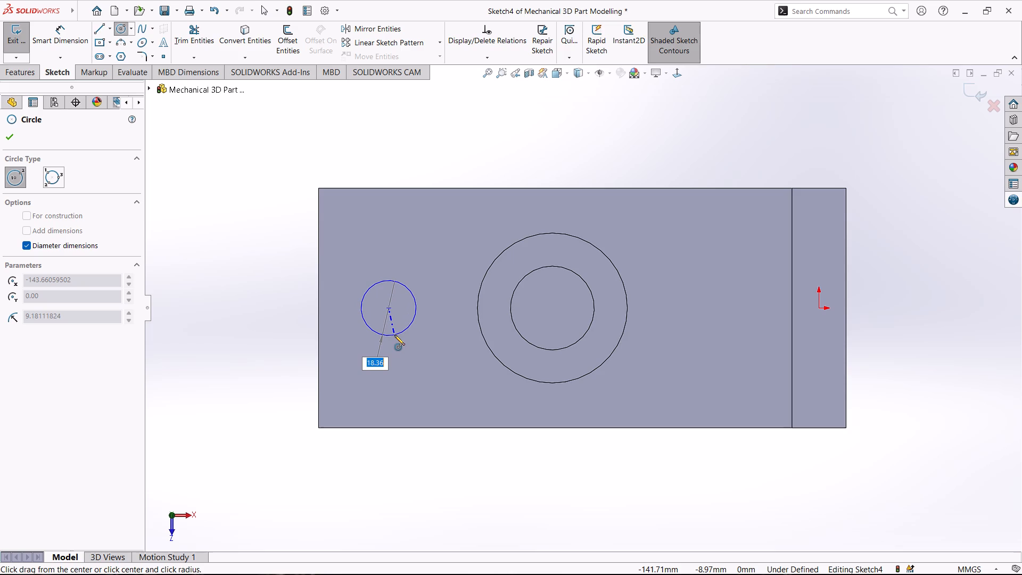
pyautogui.click(394, 339)
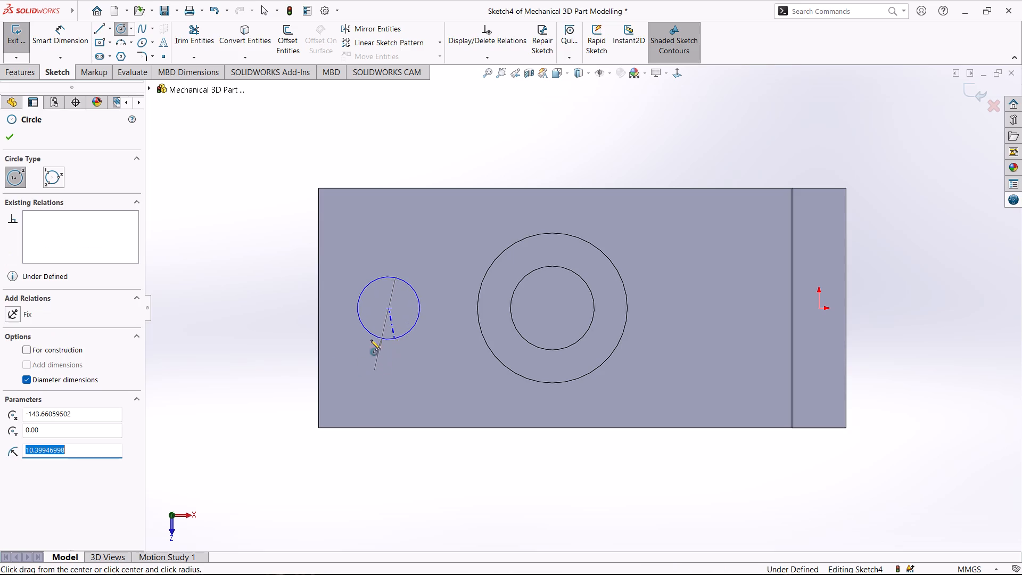
# Dimension the new circle's diameter to 18 mm.
pyautogui.click(49, 39)
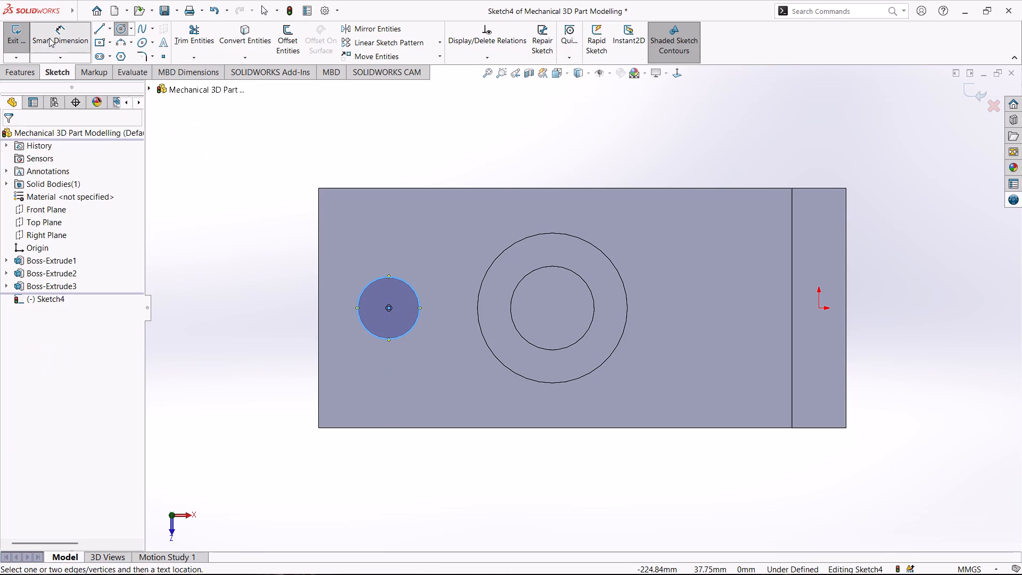
pyautogui.click(357, 311)
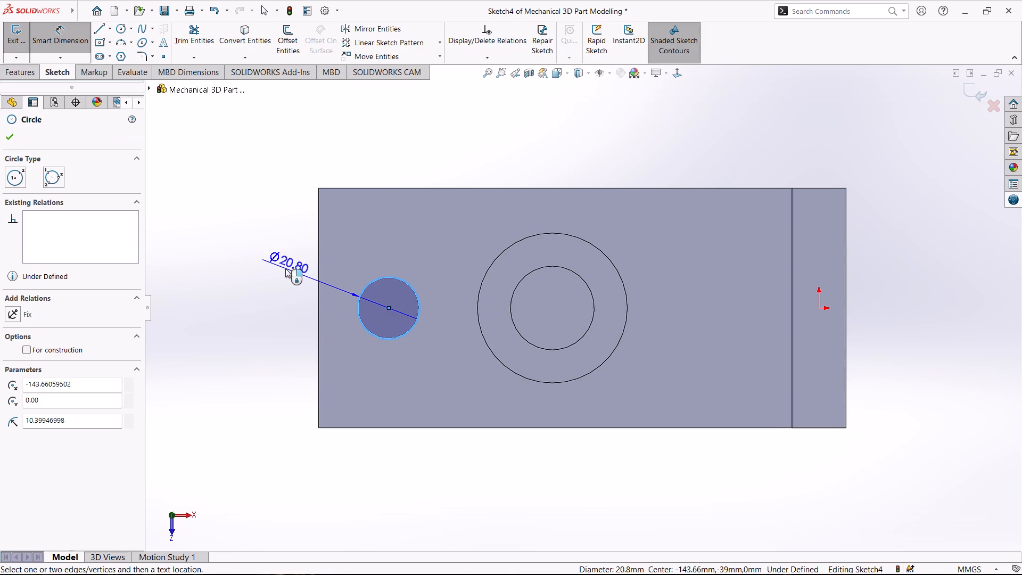
pyautogui.click(285, 268)
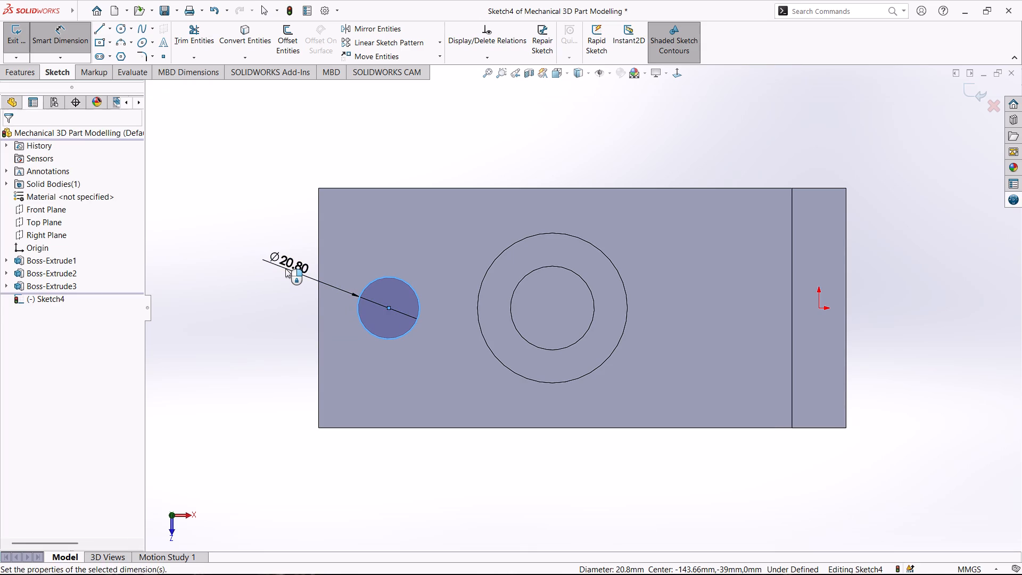
pyautogui.press('1')
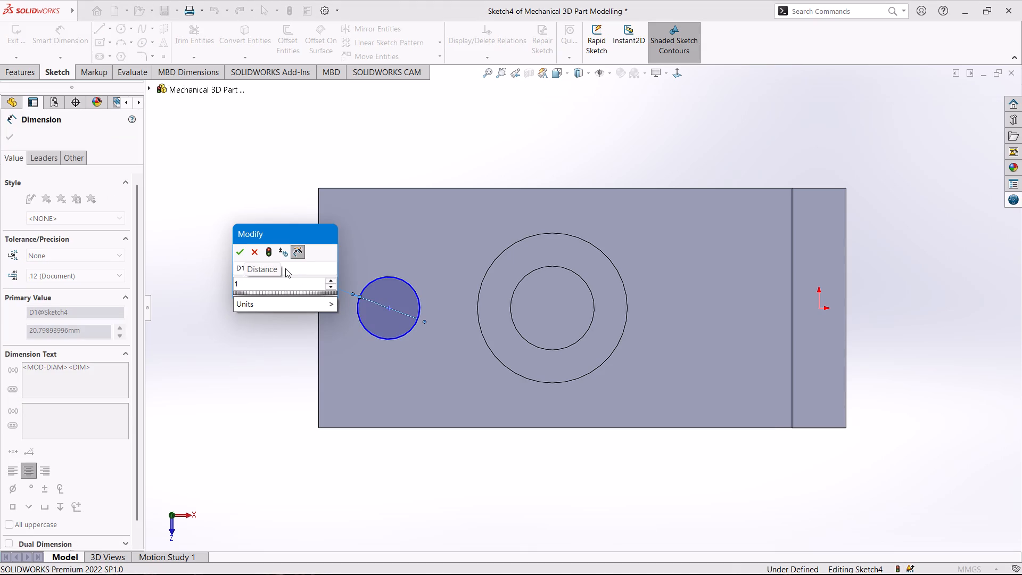
pyautogui.press('8')
pyautogui.click(239, 253)
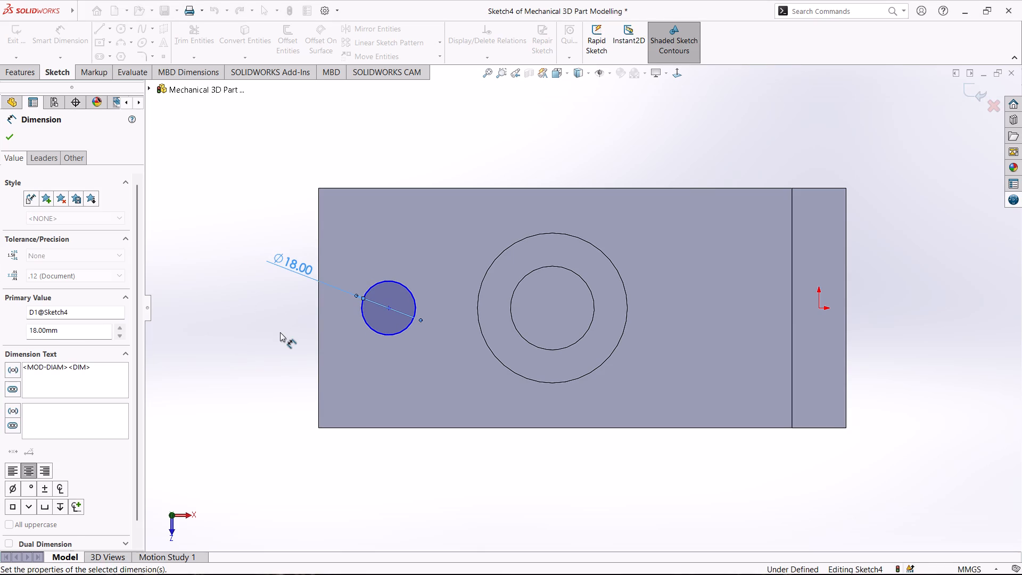
pyautogui.press('Escape')
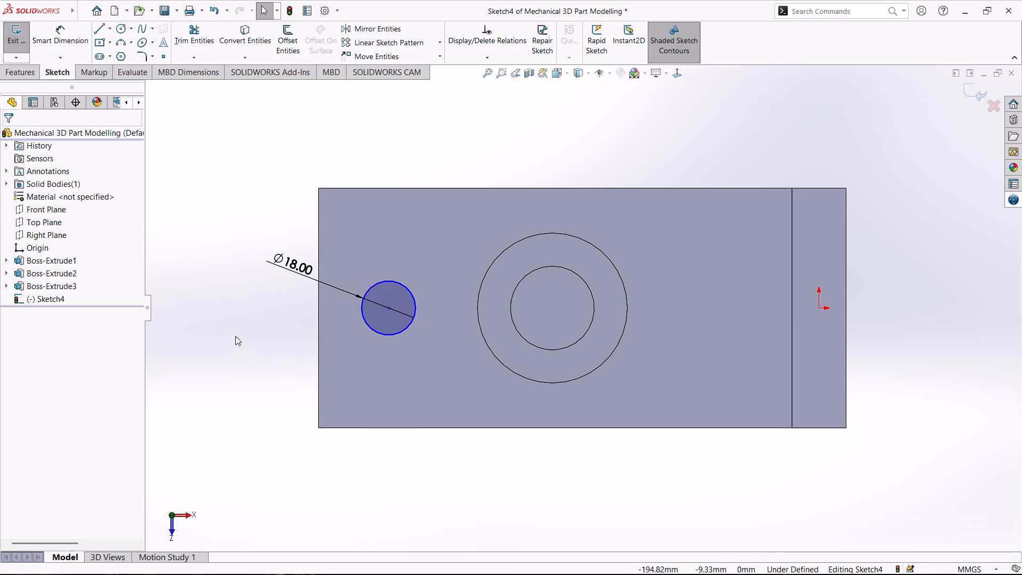
# Add a horizontal relation between the 18 mm circle's centre point and the origin.
pyautogui.keyDown('ctrl'); pyautogui.click(388, 306); pyautogui.keyUp('ctrl')
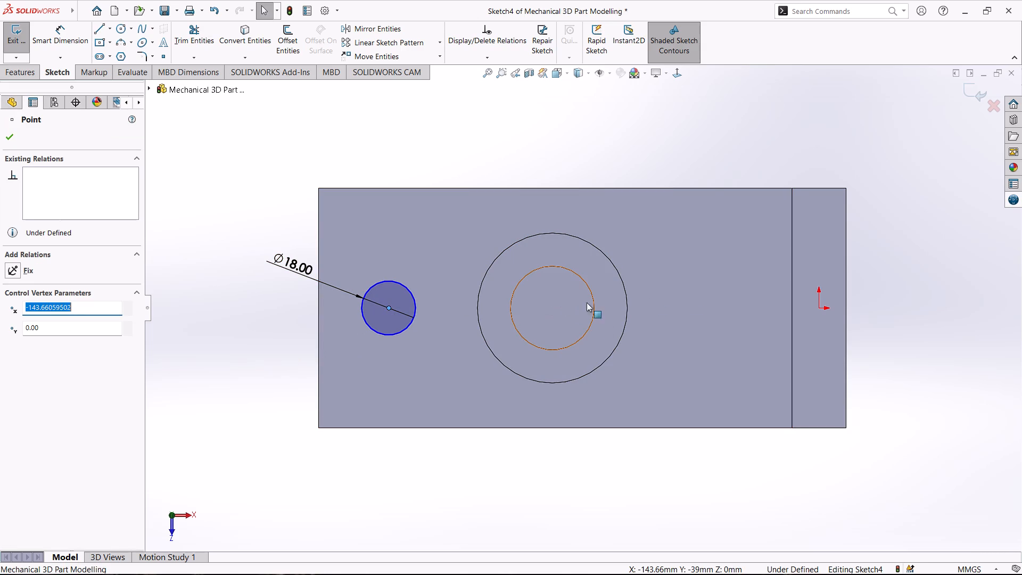
pyautogui.keyDown('ctrl'); pyautogui.click(818, 305); pyautogui.keyUp('ctrl')
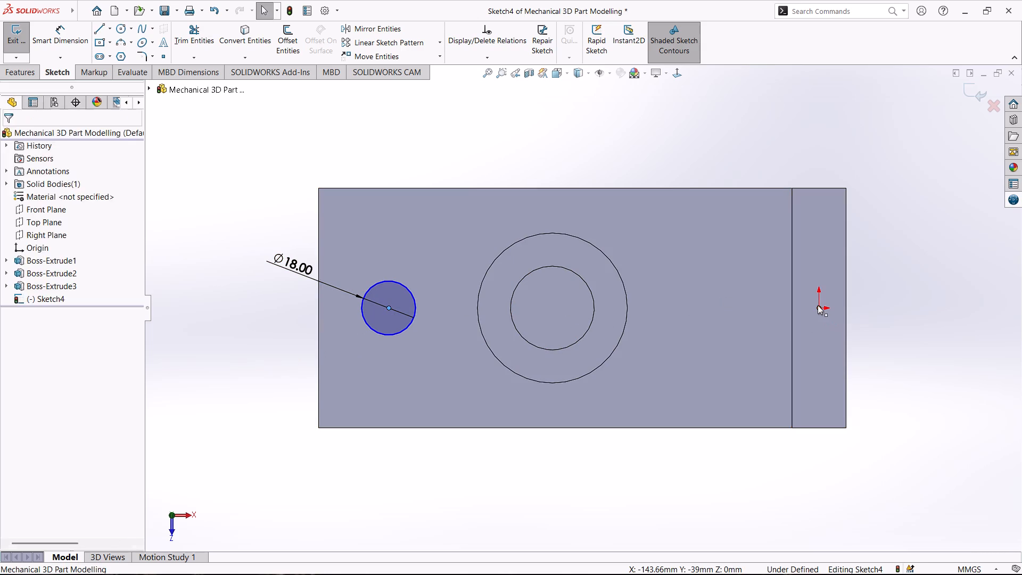
pyautogui.click(35, 322)
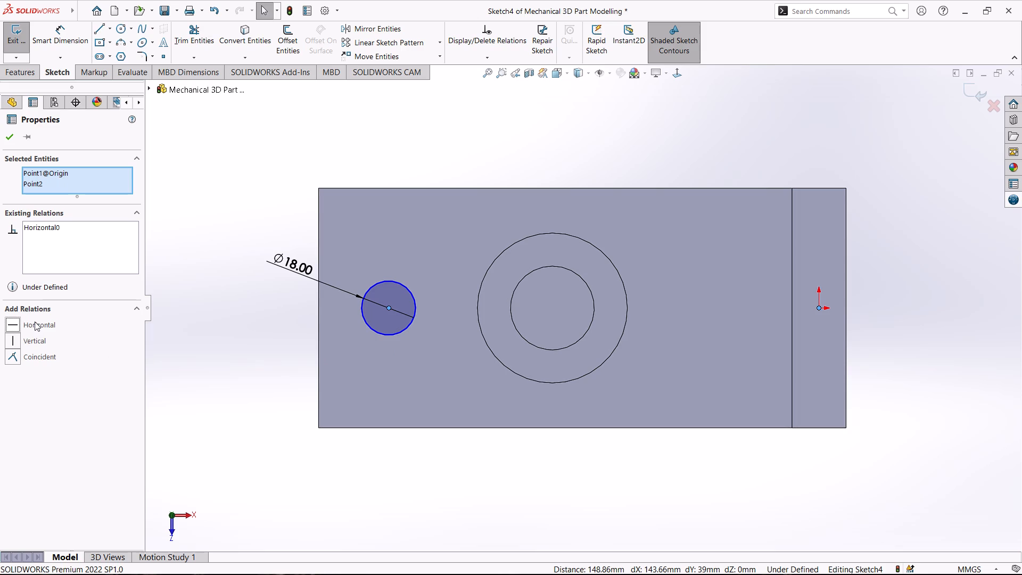
pyautogui.click(2, 136)
# Dimension the distance from the 18 mm circle's centre to the upright wall's inner edge to 140 mm.
pyautogui.click(57, 45)
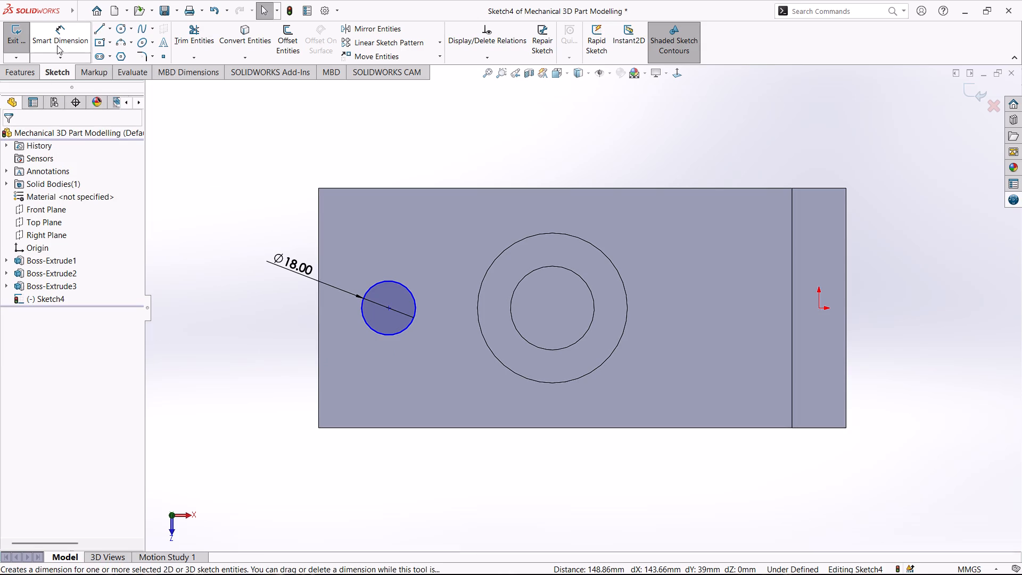
pyautogui.click(389, 307)
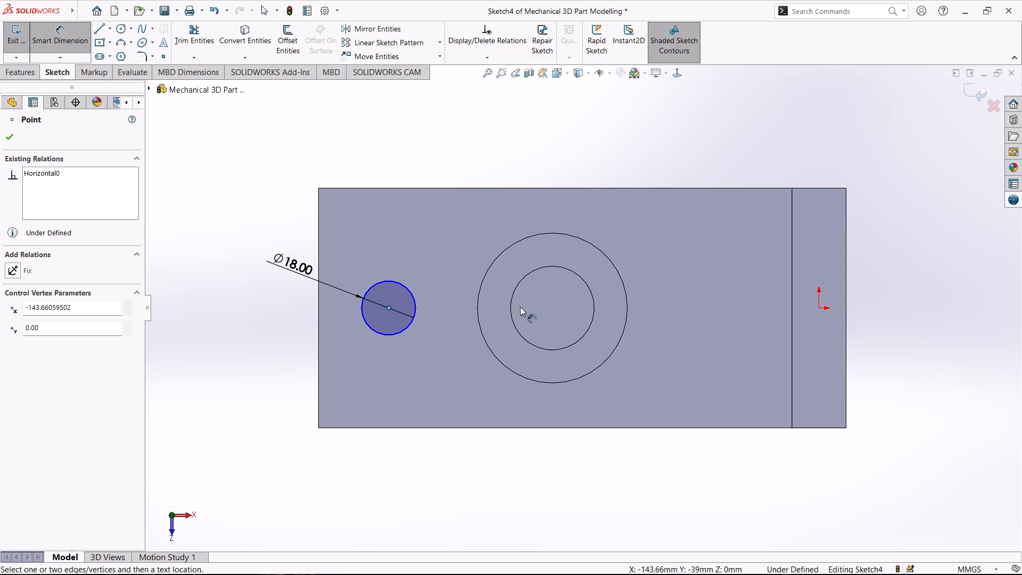
pyautogui.click(792, 302)
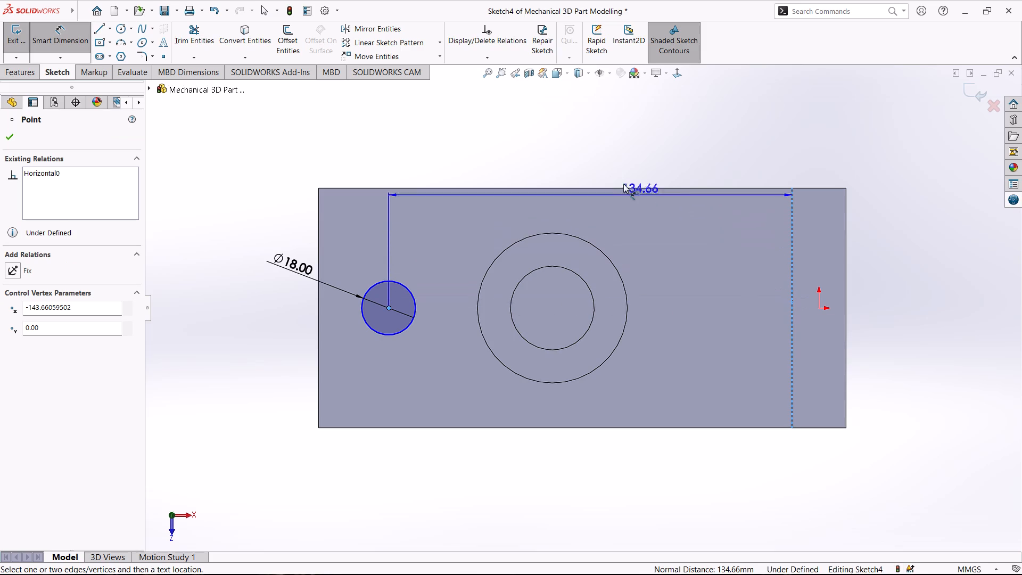
pyautogui.click(561, 144)
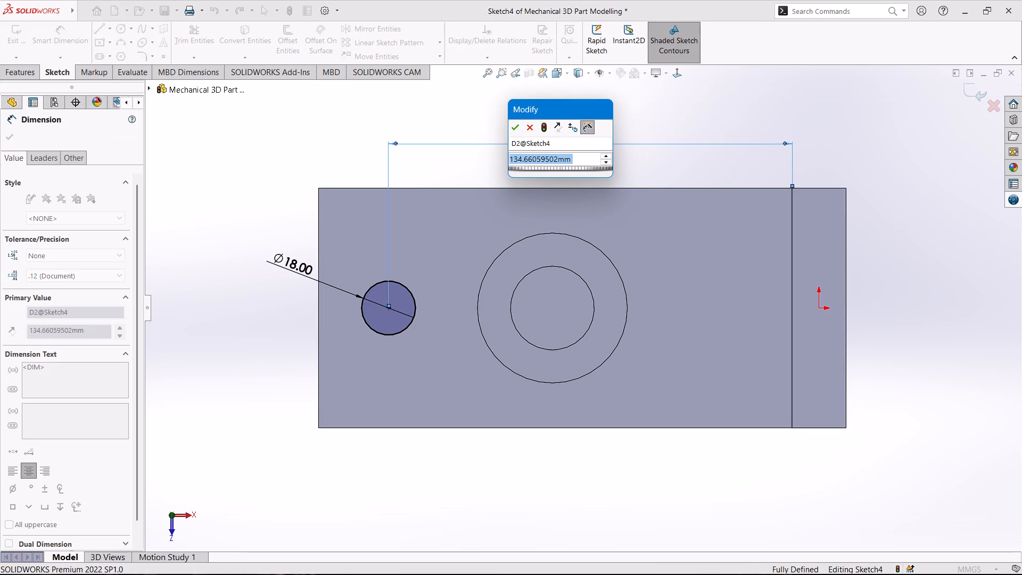
pyautogui.write('140')
pyautogui.press('Return')
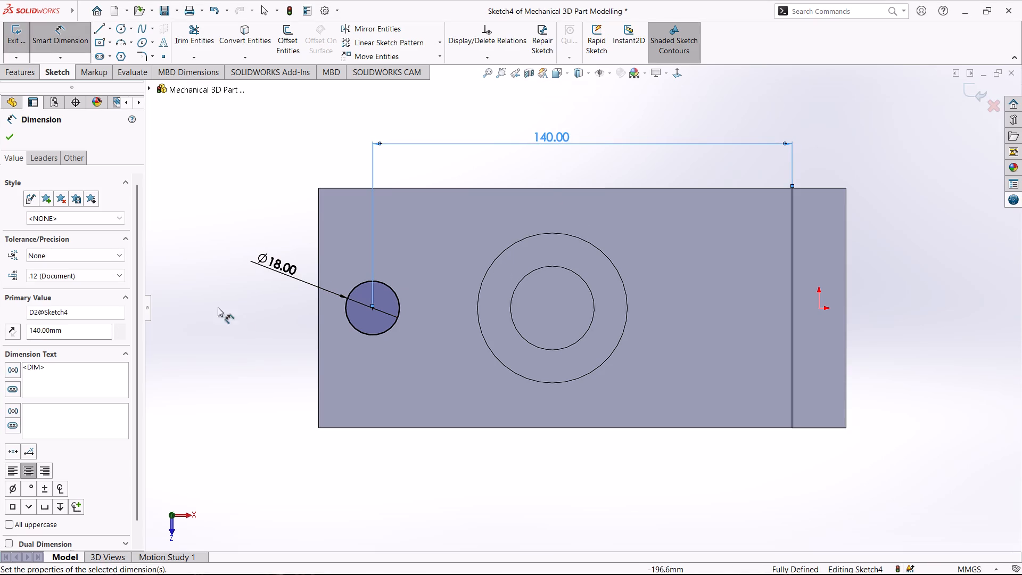
pyautogui.click(7, 138)
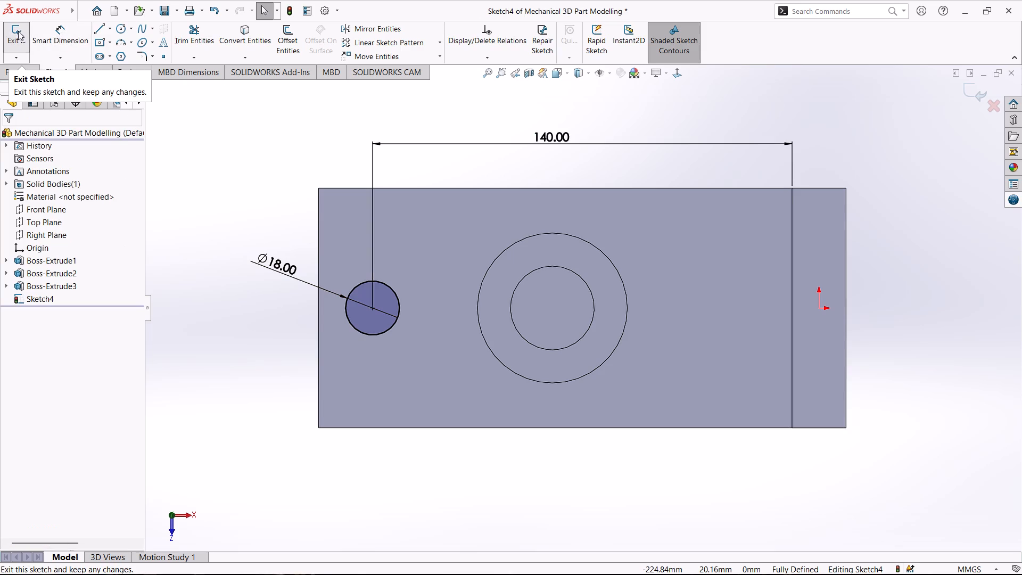
# Exit the sketch and extrude-cut the 18 mm circle through the plate with the Through All end condition.
pyautogui.click(17, 34)
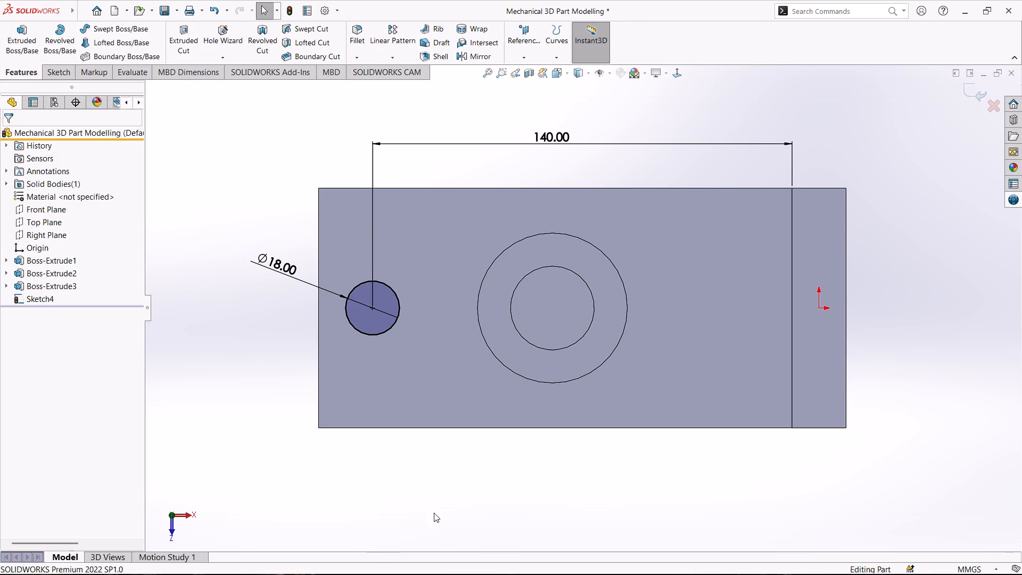
pyautogui.click(178, 47)
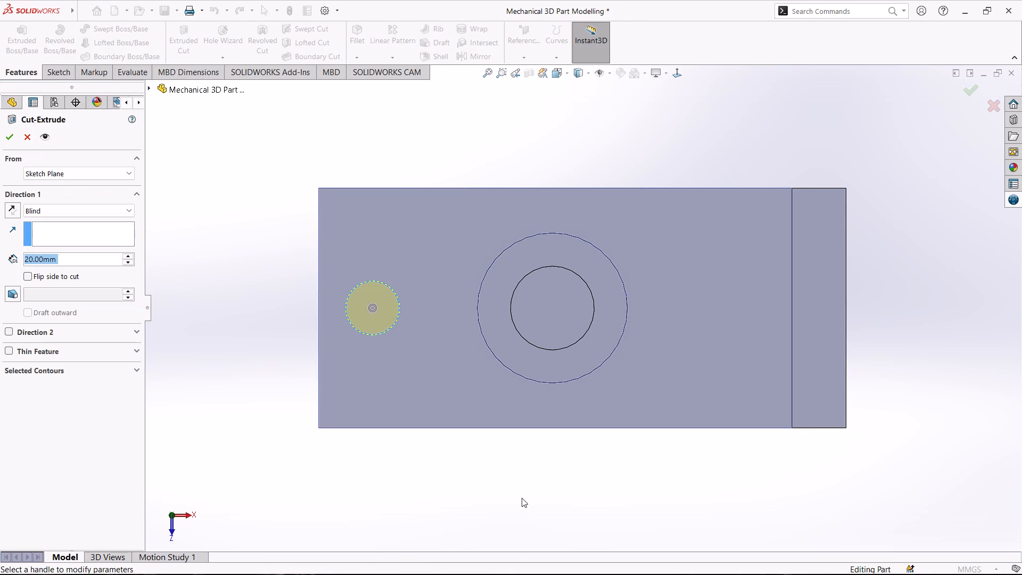
pyautogui.moveTo(522, 498); pyautogui.dragTo(518, 428, button='middle')
pyautogui.scroll(-1, 500, 461)
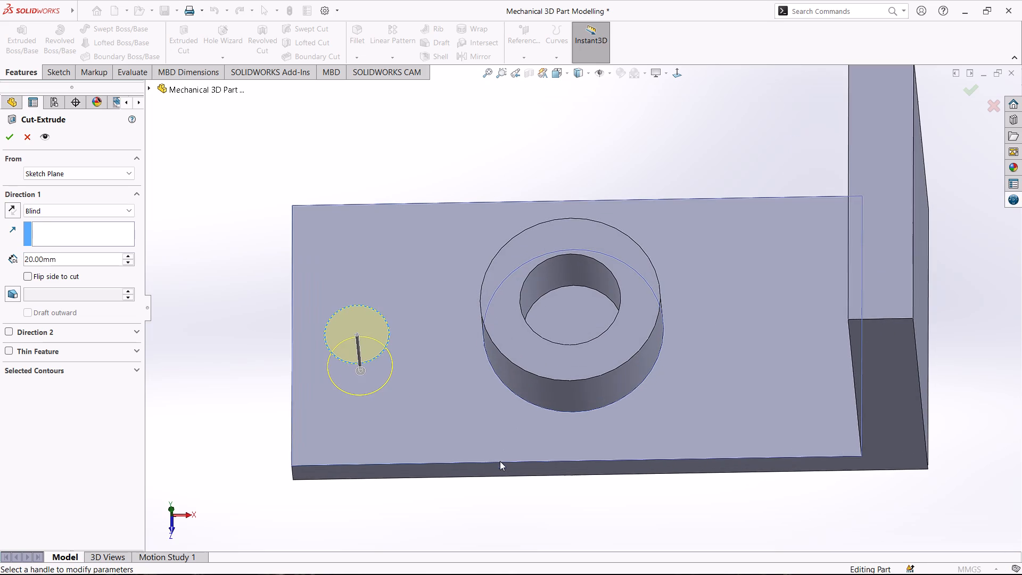
pyautogui.click(84, 209)
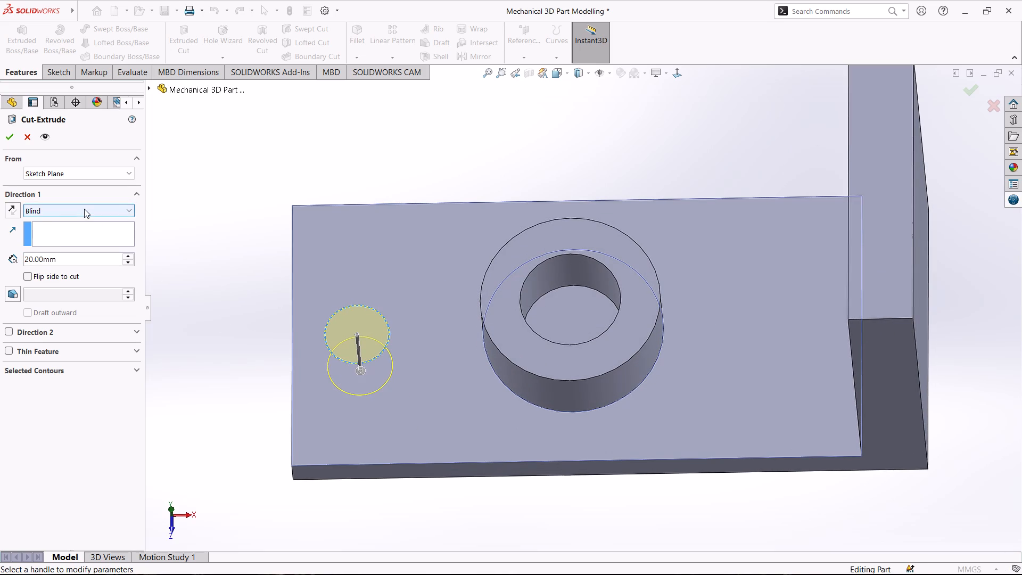
pyautogui.click(55, 227)
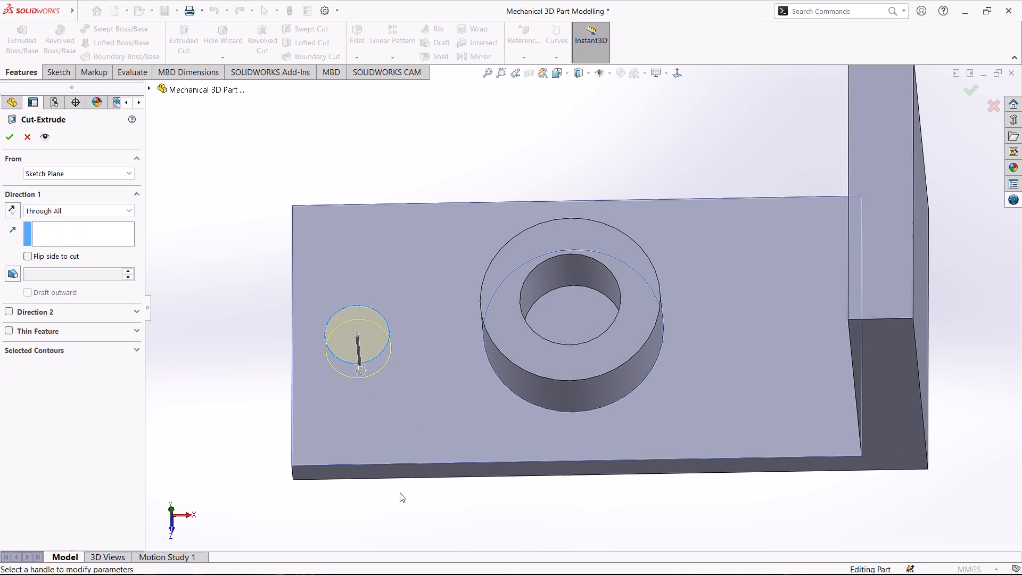
pyautogui.scroll(-1, 400, 492)
pyautogui.moveTo(400, 492); pyautogui.dragTo(427, 432, button='middle')
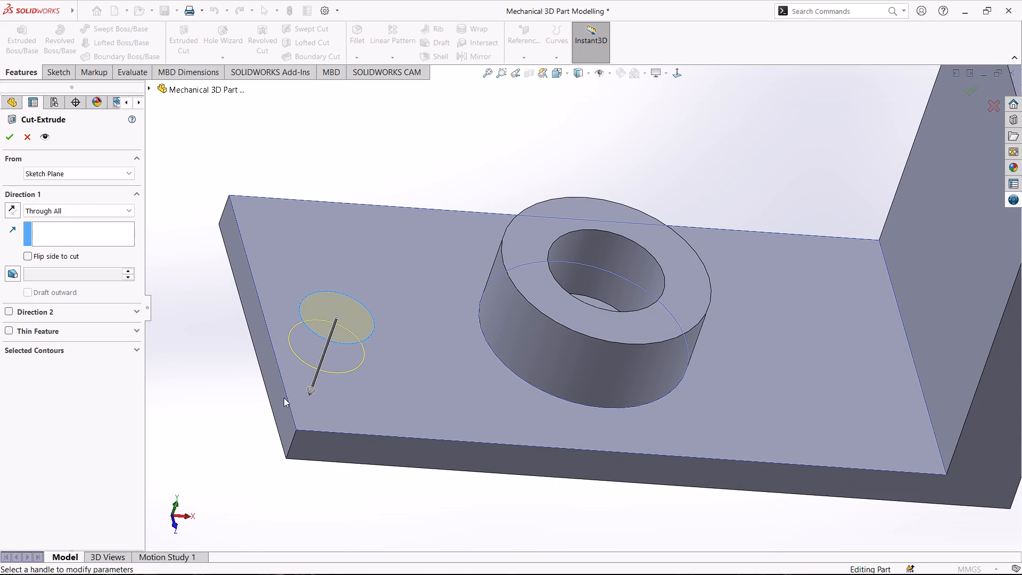
pyautogui.click(12, 136)
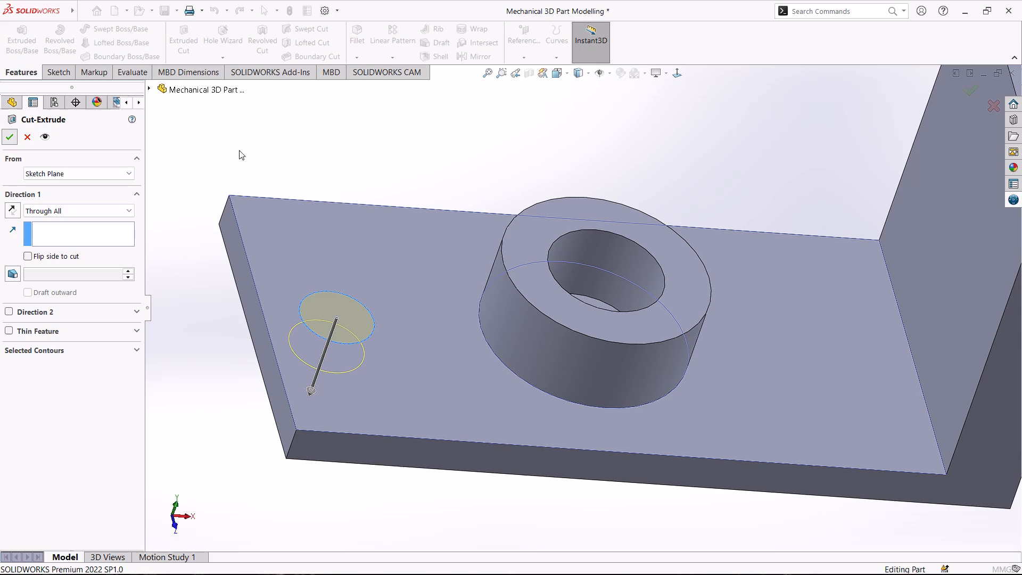
pyautogui.scroll(-1, 416, 448)
pyautogui.scroll(2, 416, 449)
pyautogui.click(325, 465)
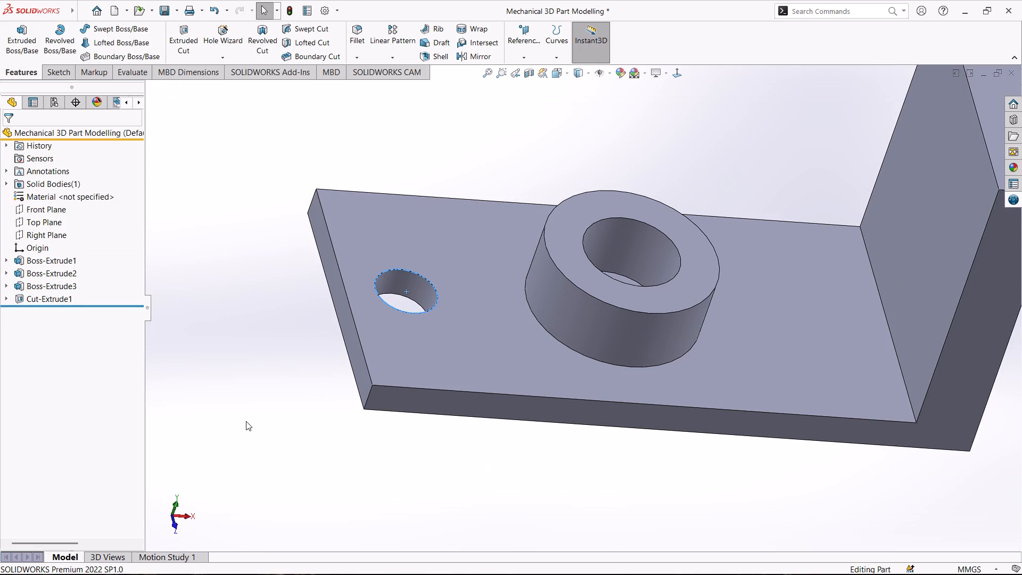
# Save the part.
pyautogui.hotkey('ctrl', 's')
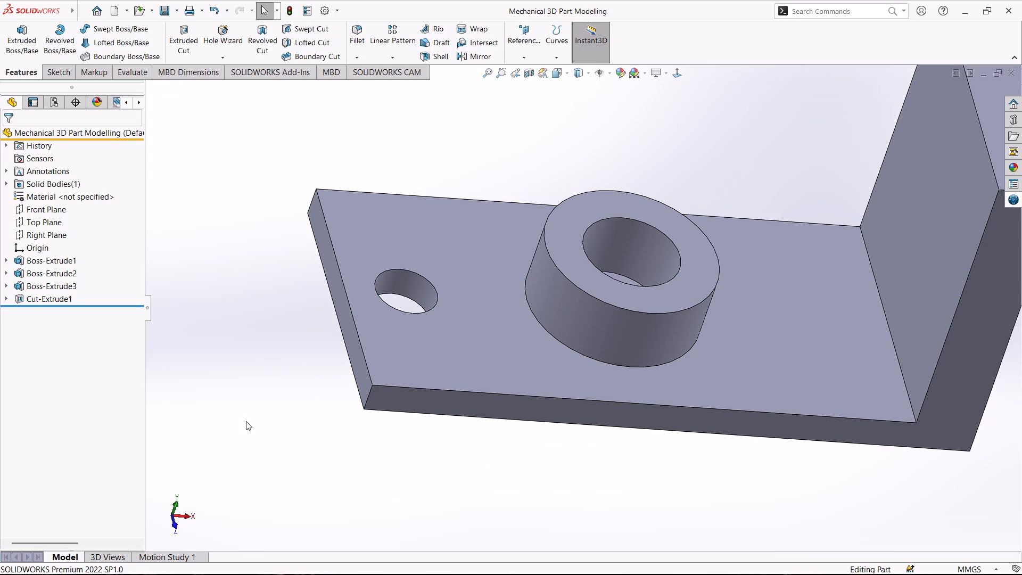
# Start a new sketch on the plate's top face.
pyautogui.scroll(1, 443, 395)
pyautogui.scroll(-1, 443, 395)
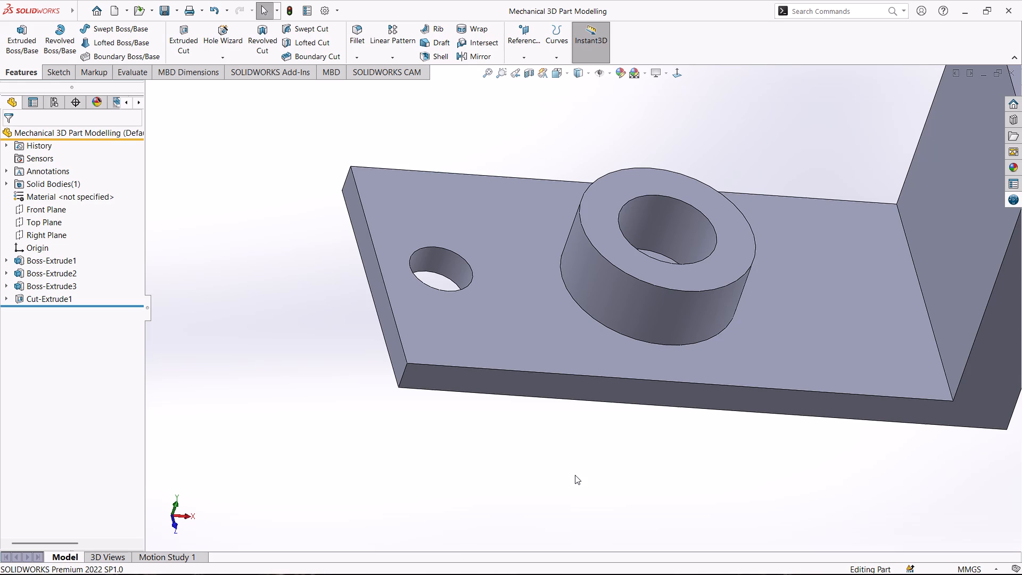
pyautogui.click(762, 306)
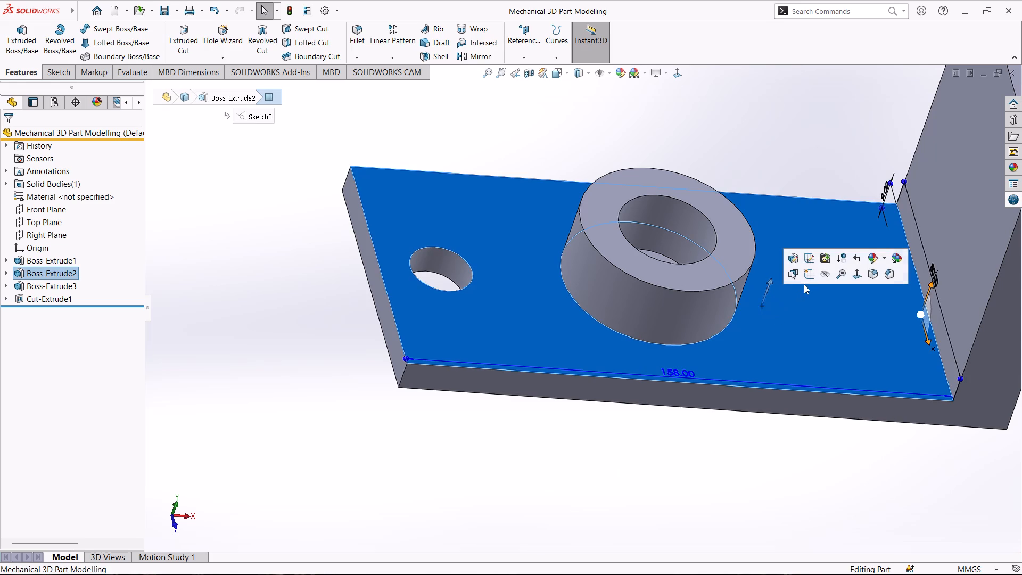
pyautogui.click(805, 274)
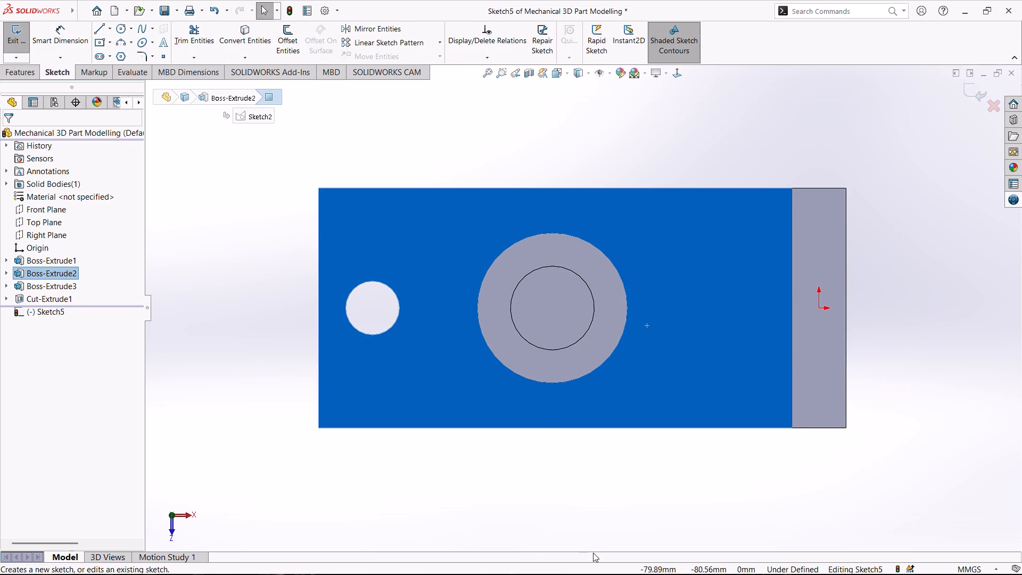
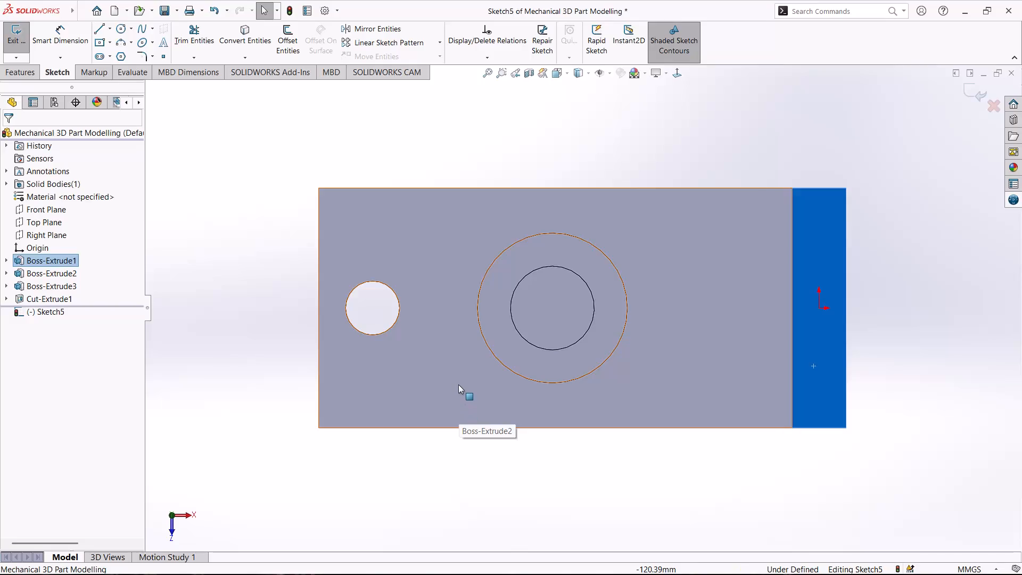
# Sketch a 36 mm diameter circle on the plate, concentric with the 18 mm hole.
pyautogui.click(458, 384)
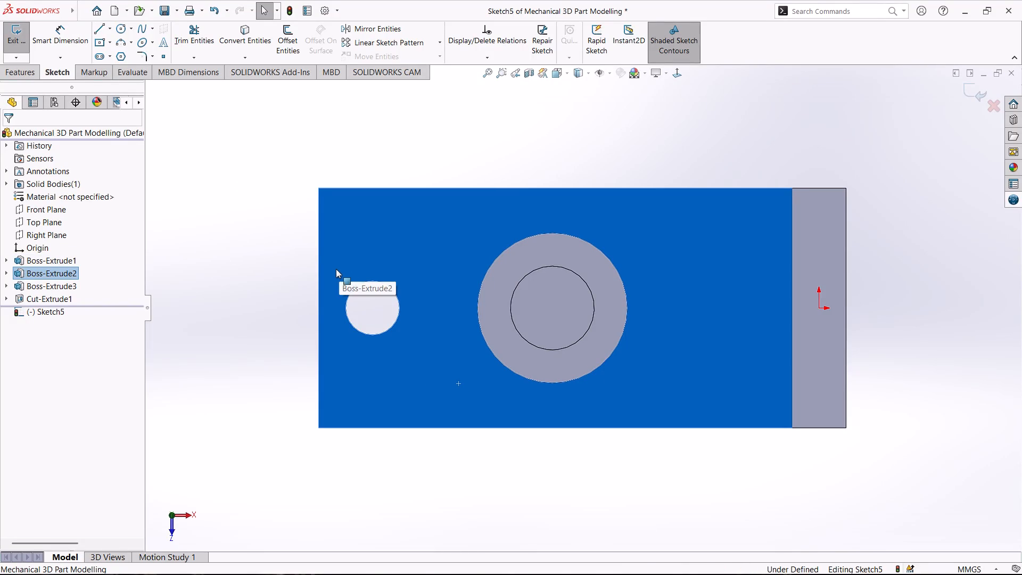
pyautogui.click(44, 313)
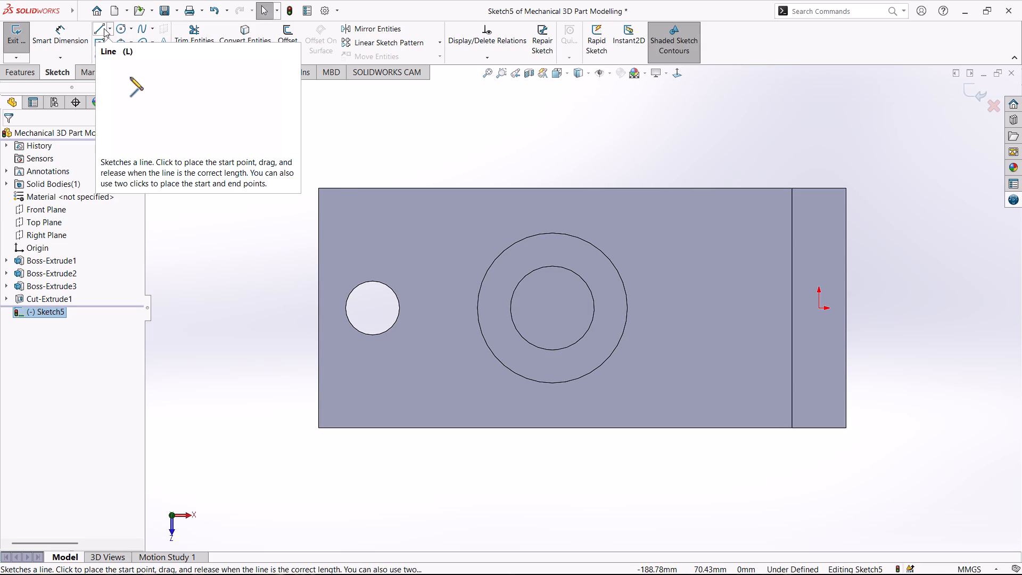
pyautogui.click(122, 28)
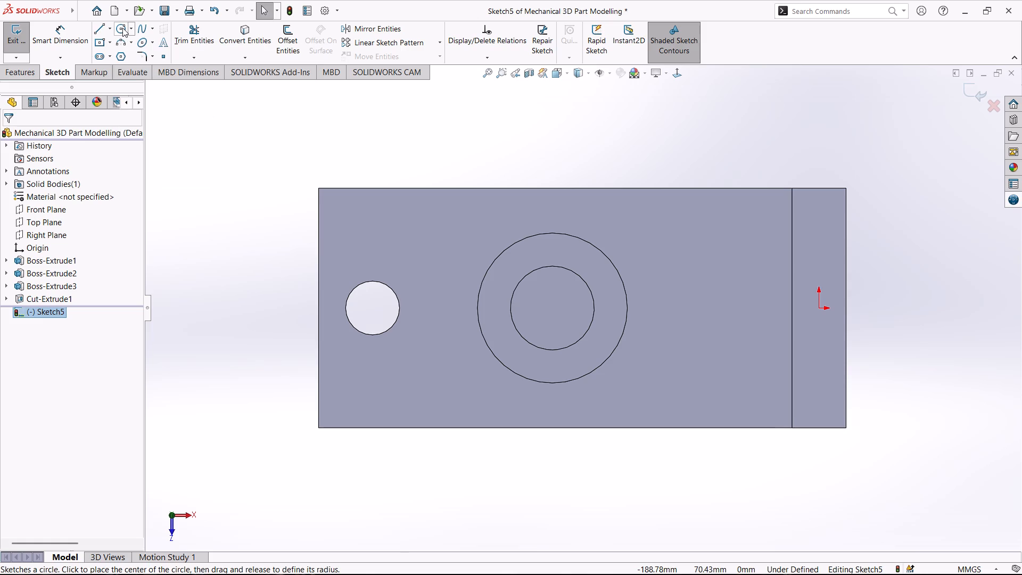
pyautogui.click(371, 307)
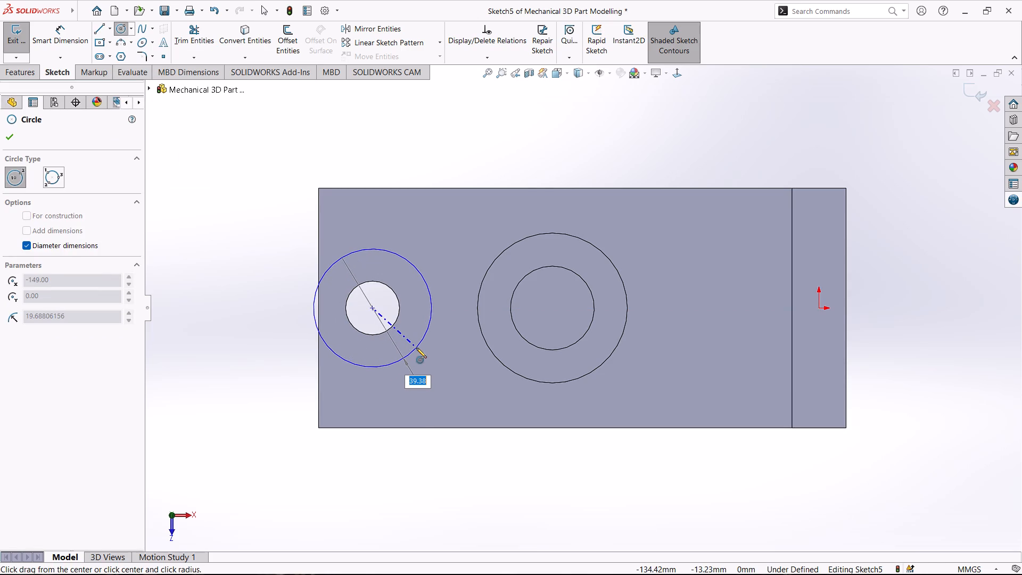
pyautogui.write('36')
pyautogui.press('Return')
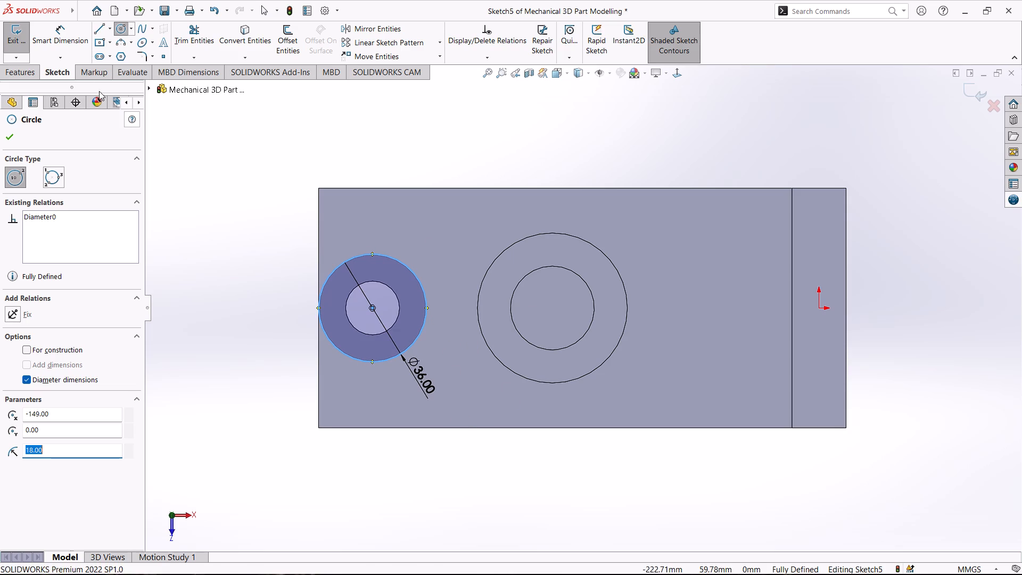
# Sketch an 80 mm horizontal line from the upright wall's inner edge, continued by an angled line about 67 mm long to the 36 mm circle.
pyautogui.click(98, 29)
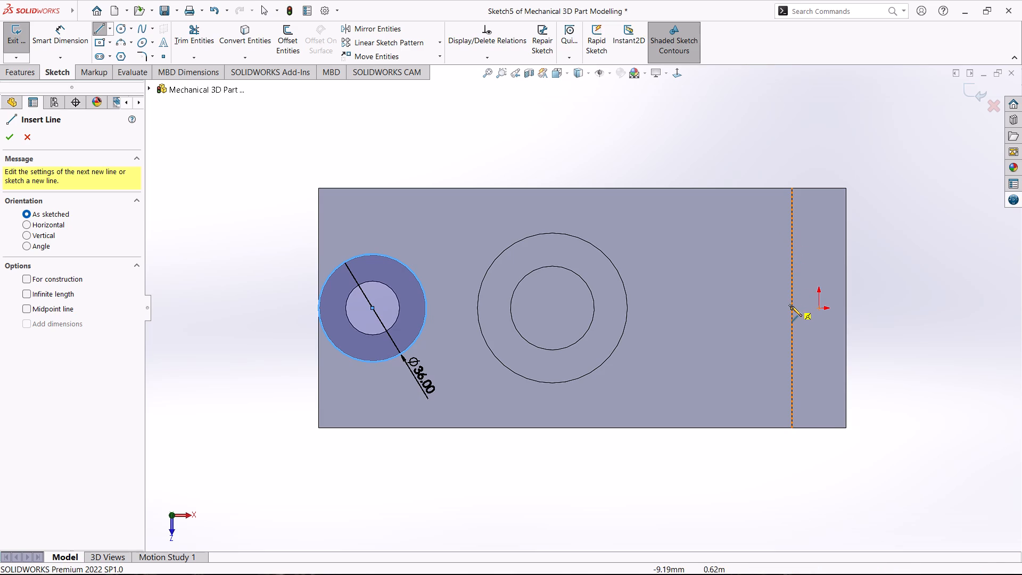
pyautogui.click(791, 212)
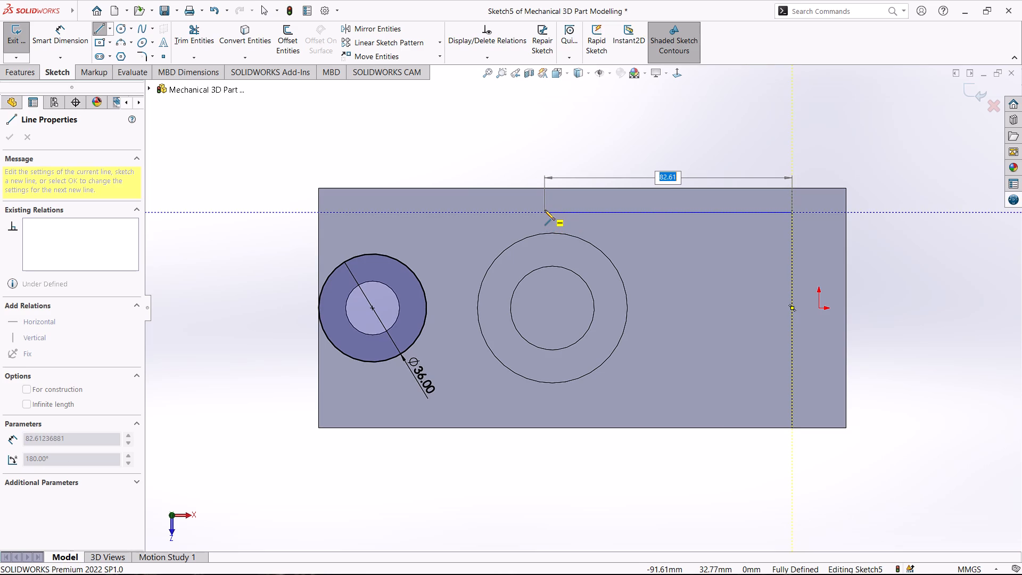
pyautogui.write('80')
pyautogui.press('Return')
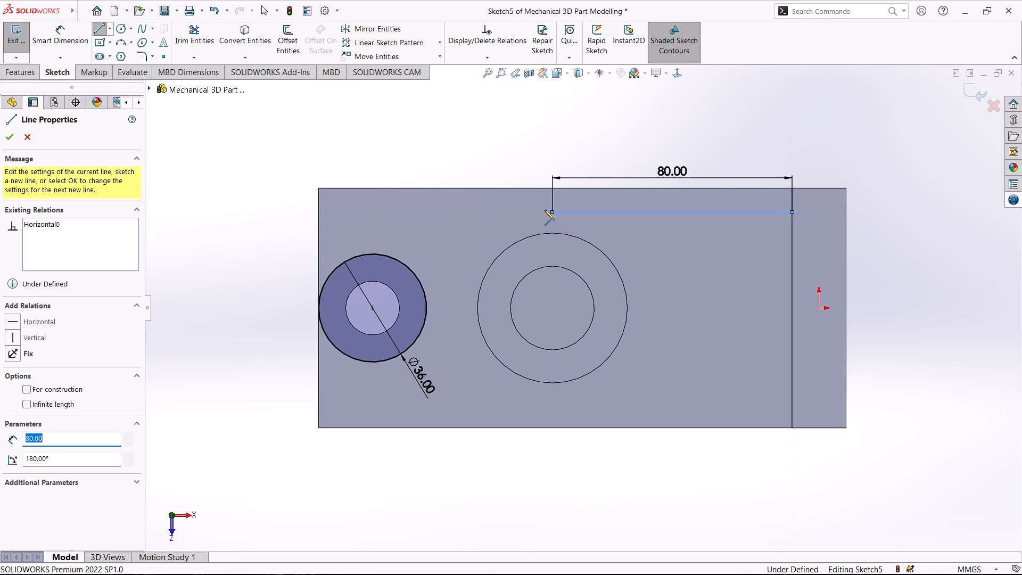
pyautogui.click(357, 255)
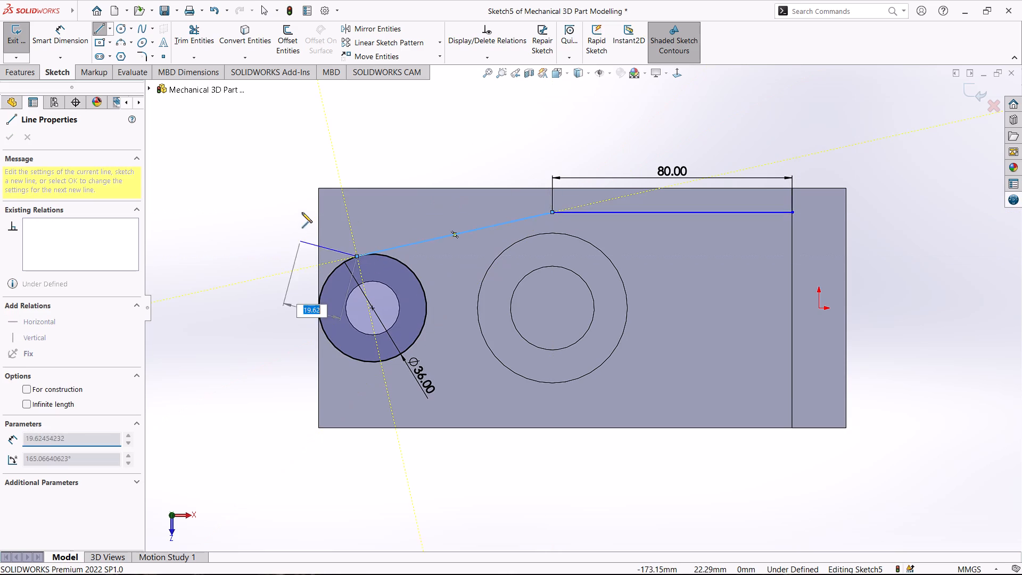
pyautogui.press('Escape')
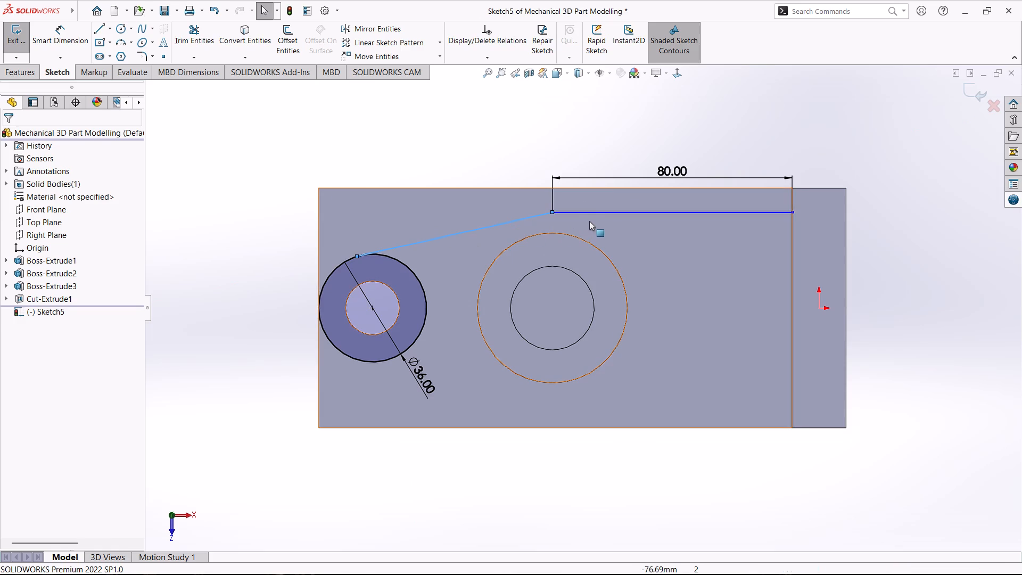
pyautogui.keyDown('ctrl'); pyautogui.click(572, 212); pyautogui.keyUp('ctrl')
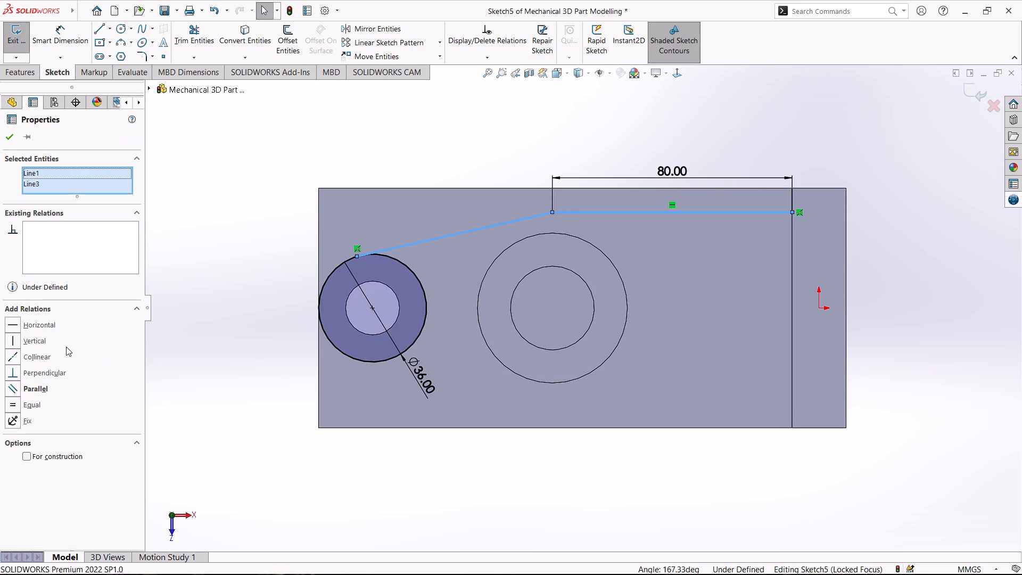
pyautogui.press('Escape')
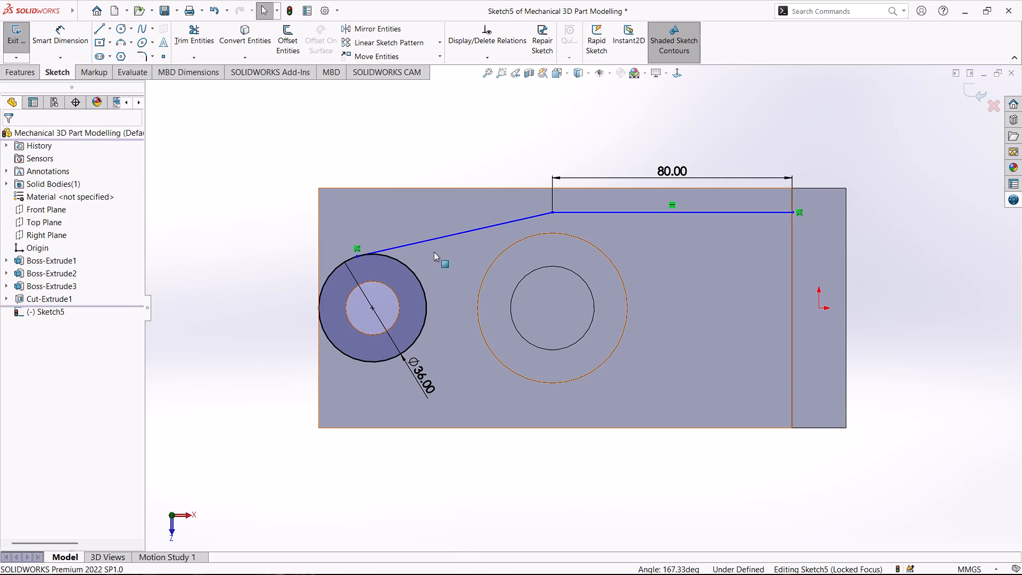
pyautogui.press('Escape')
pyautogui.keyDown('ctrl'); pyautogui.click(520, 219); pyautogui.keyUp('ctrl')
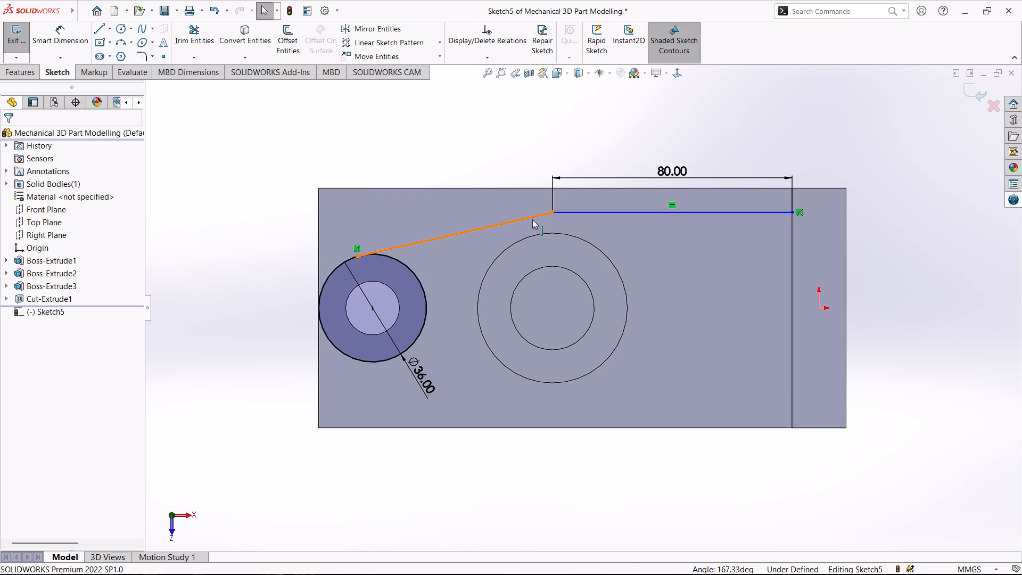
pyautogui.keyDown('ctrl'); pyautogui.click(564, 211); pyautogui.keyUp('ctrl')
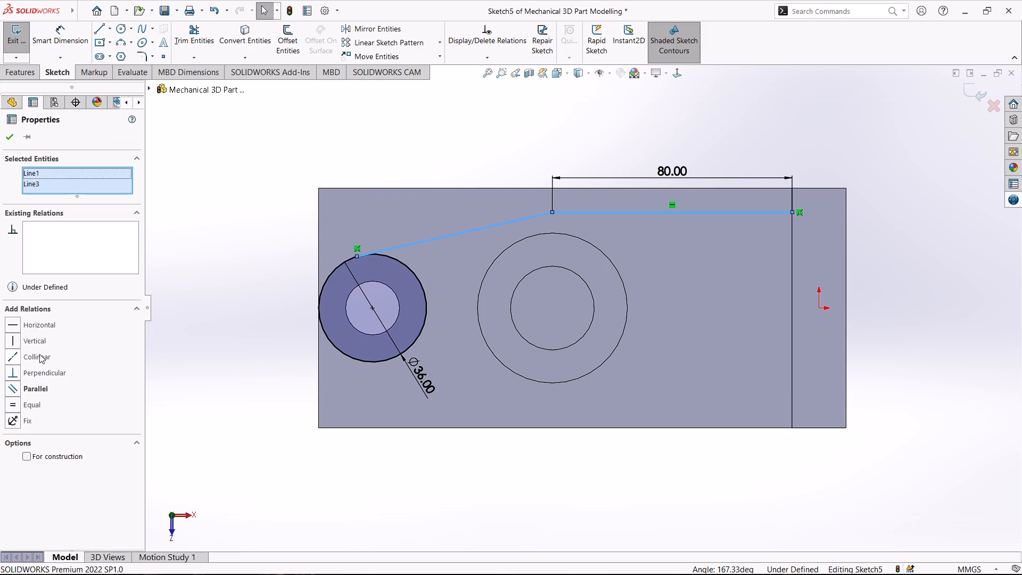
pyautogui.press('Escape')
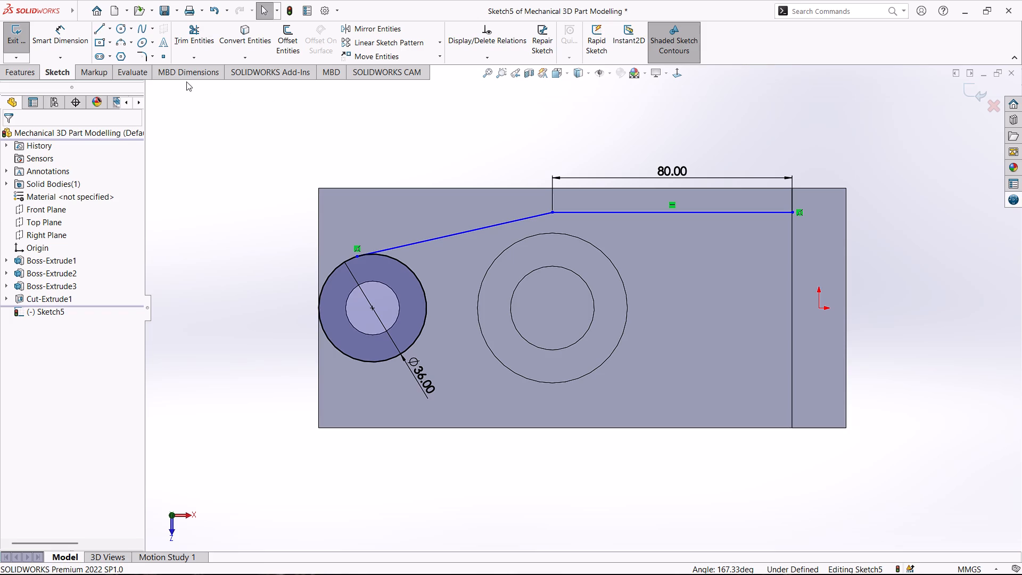
# Apply a 20 mm radius sketch fillet to the corner between the angled line and the 80 mm horizontal line.
pyautogui.click(139, 57)
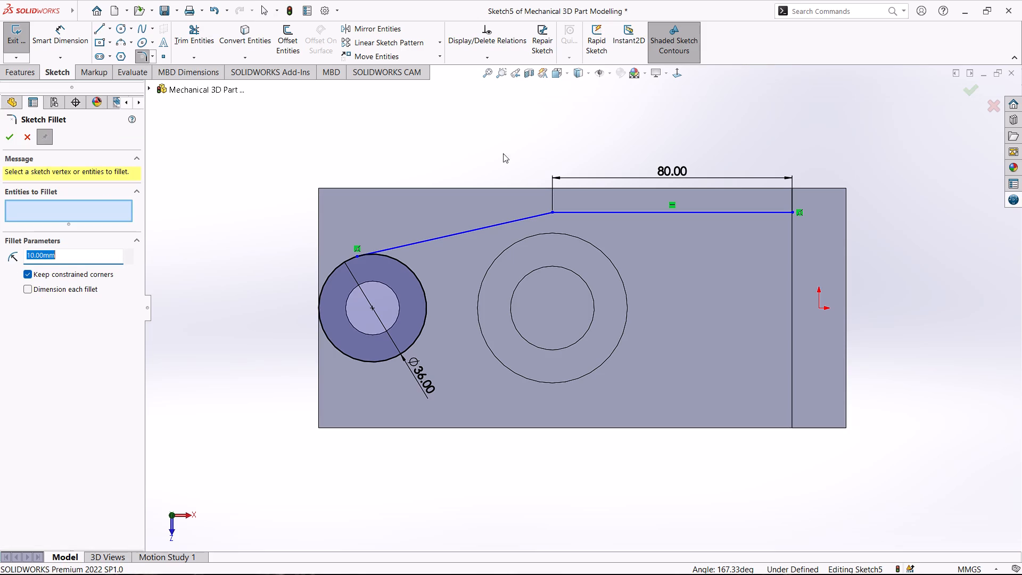
pyautogui.click(525, 216)
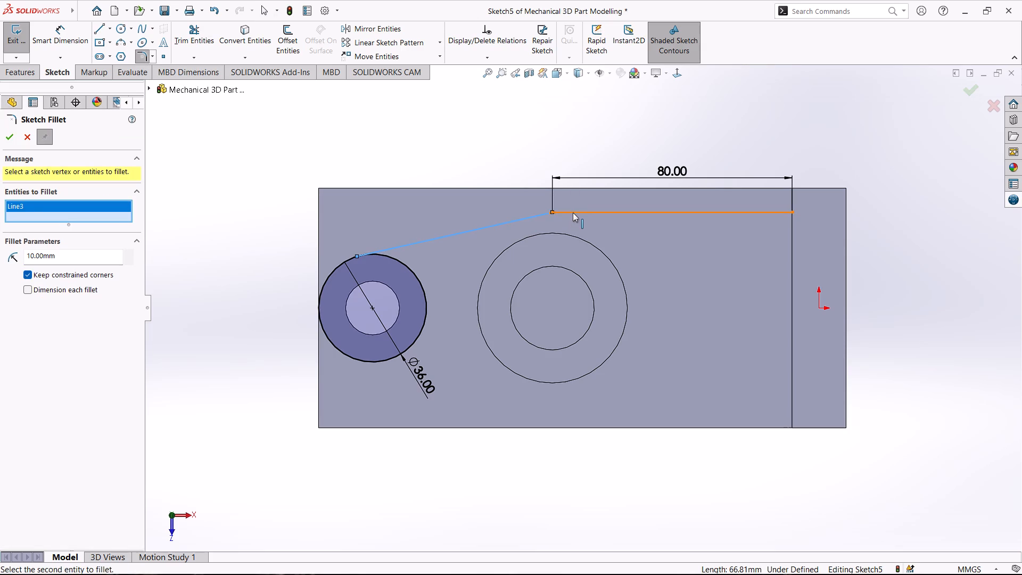
pyautogui.click(573, 212)
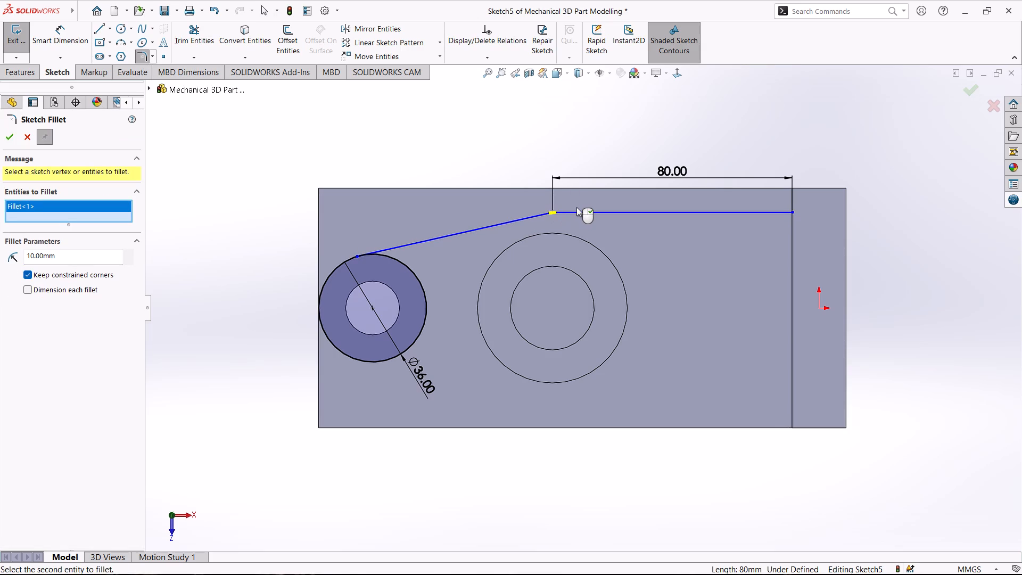
pyautogui.scroll(-4, 624, 188)
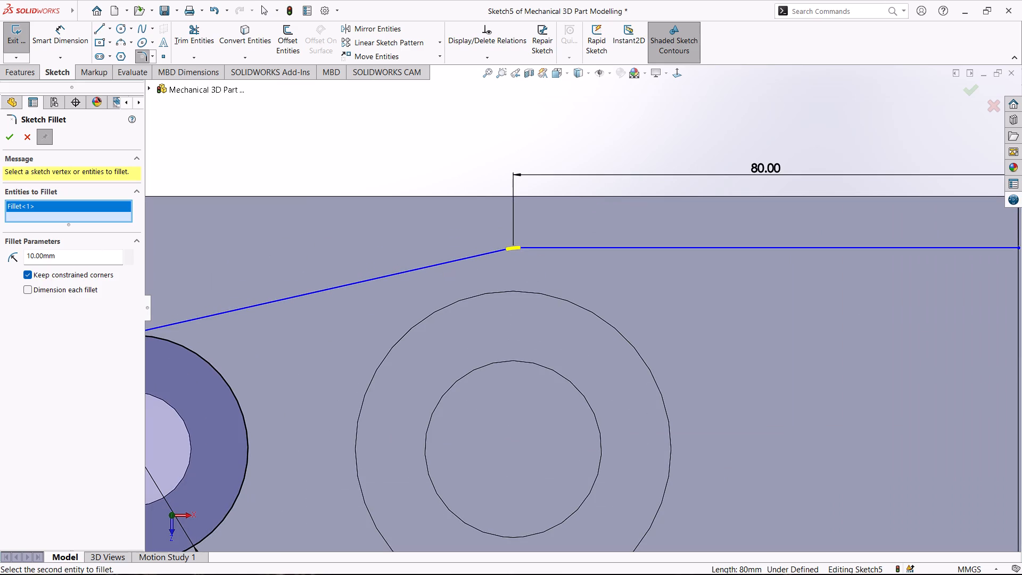
pyautogui.moveTo(68, 254); pyautogui.dragTo(19, 257)
pyautogui.write('20')
pyautogui.press('Return')
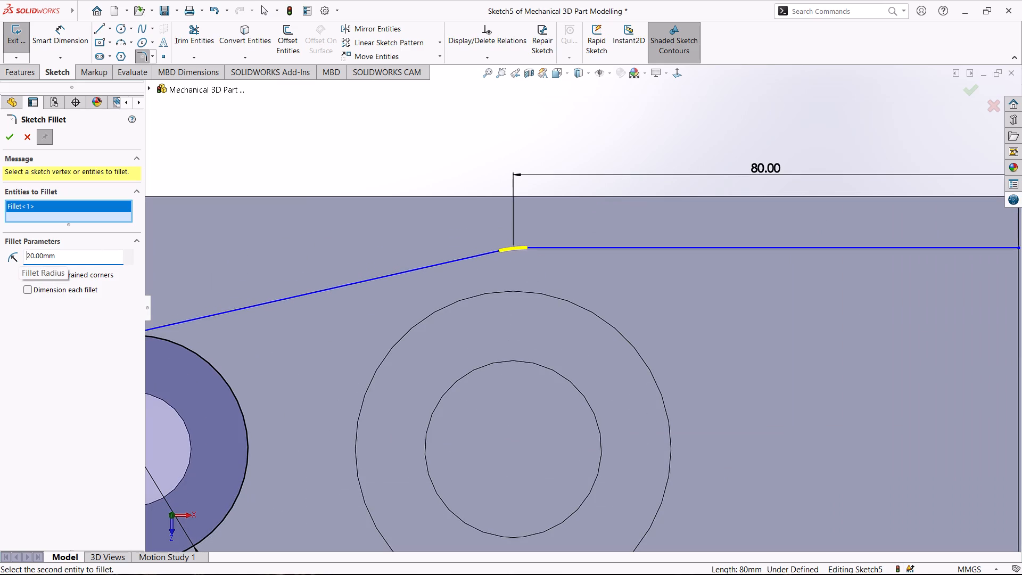
pyautogui.click(5, 135)
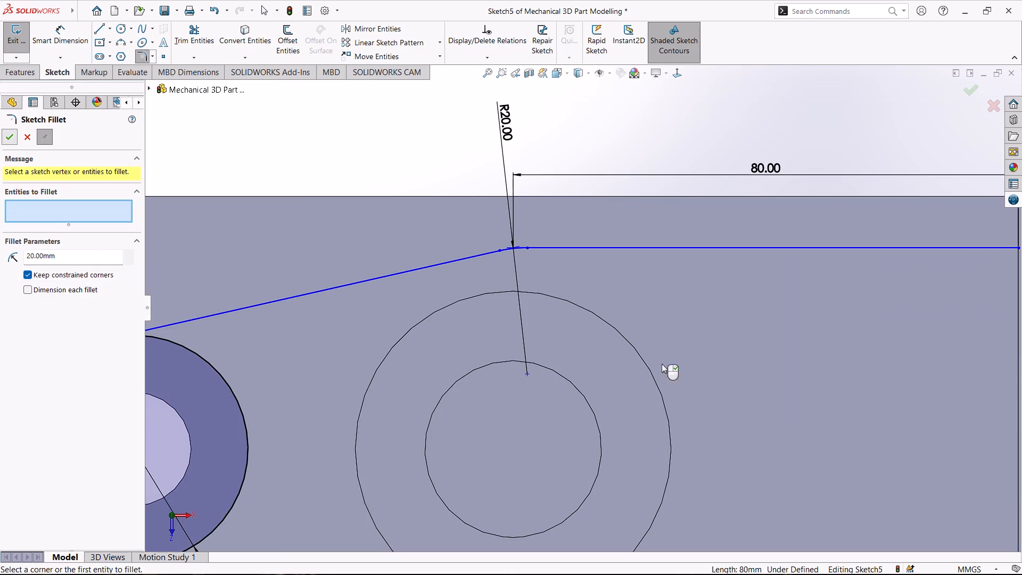
pyautogui.scroll(-1, 753, 367)
pyautogui.scroll(-2, 491, 266)
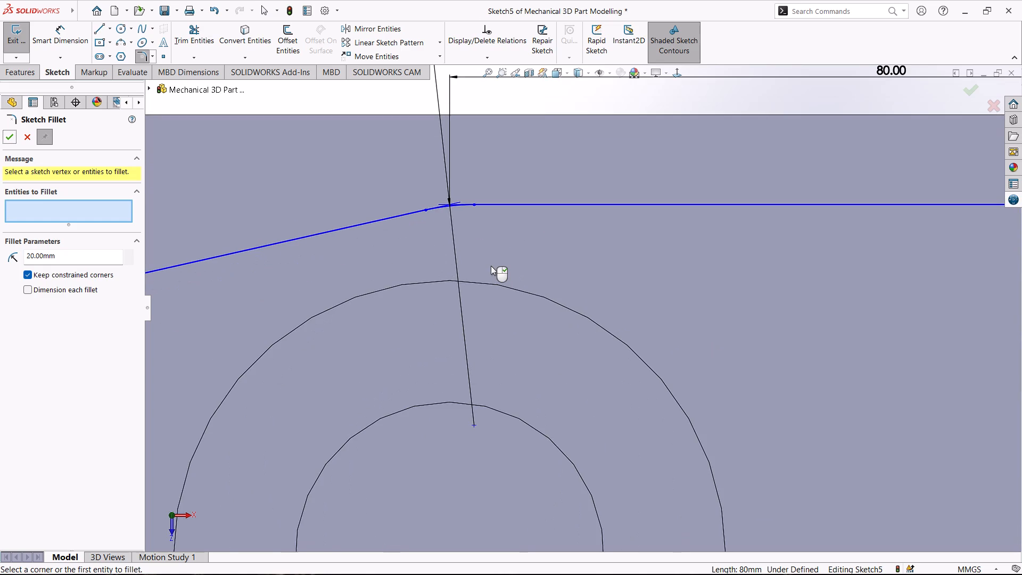
pyautogui.scroll(6, 568, 270)
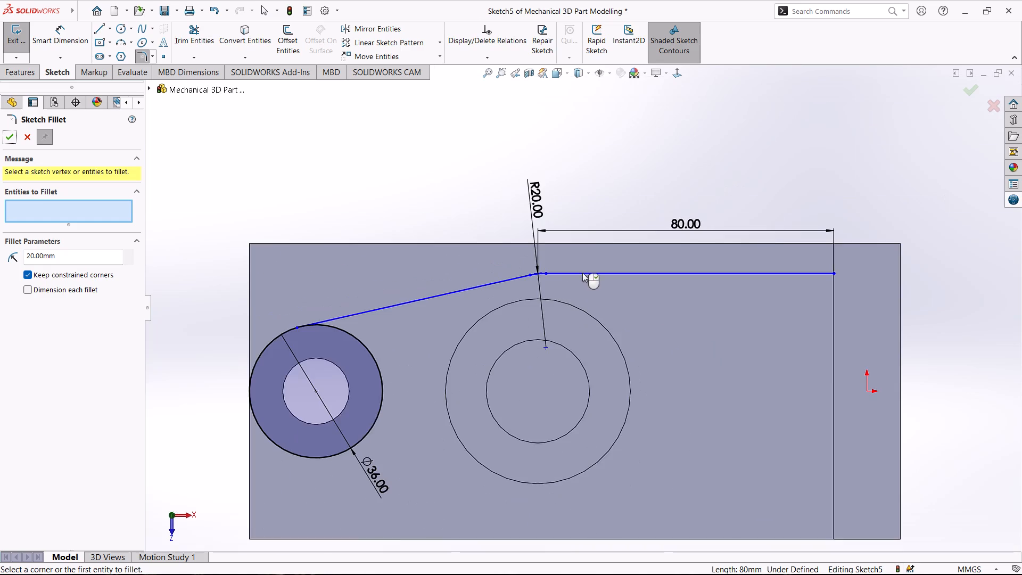
pyautogui.scroll(2, 686, 368)
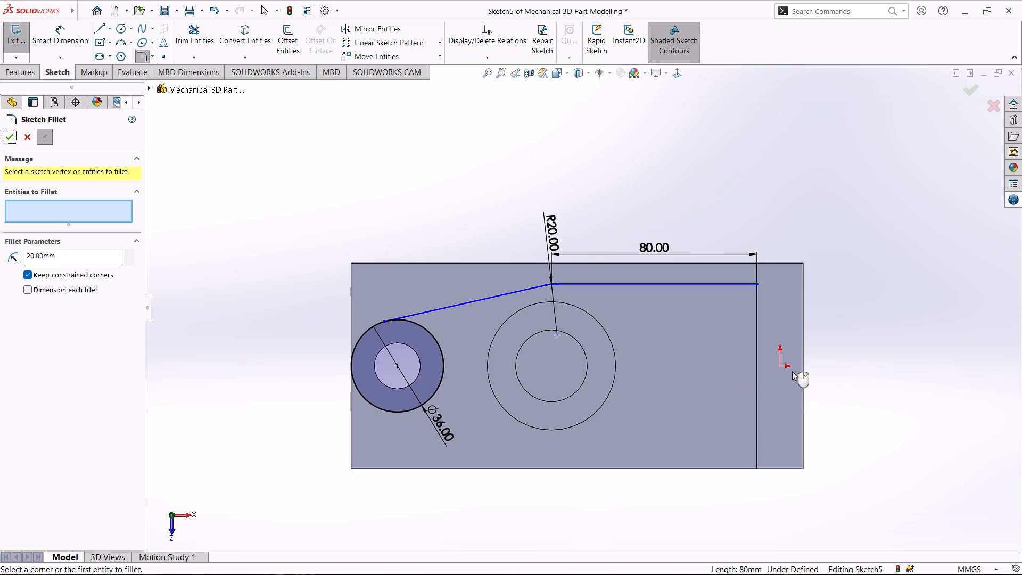
pyautogui.click(10, 141)
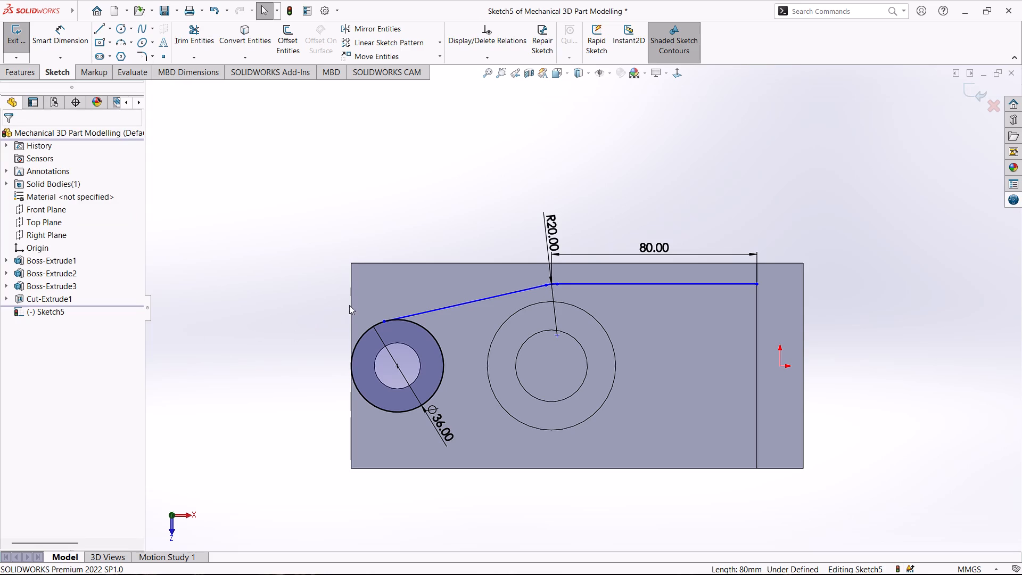
# Add a tangent relation between the angled line and the 36 mm circle.
pyautogui.keyDown('ctrl'); pyautogui.click(417, 313); pyautogui.keyUp('ctrl')
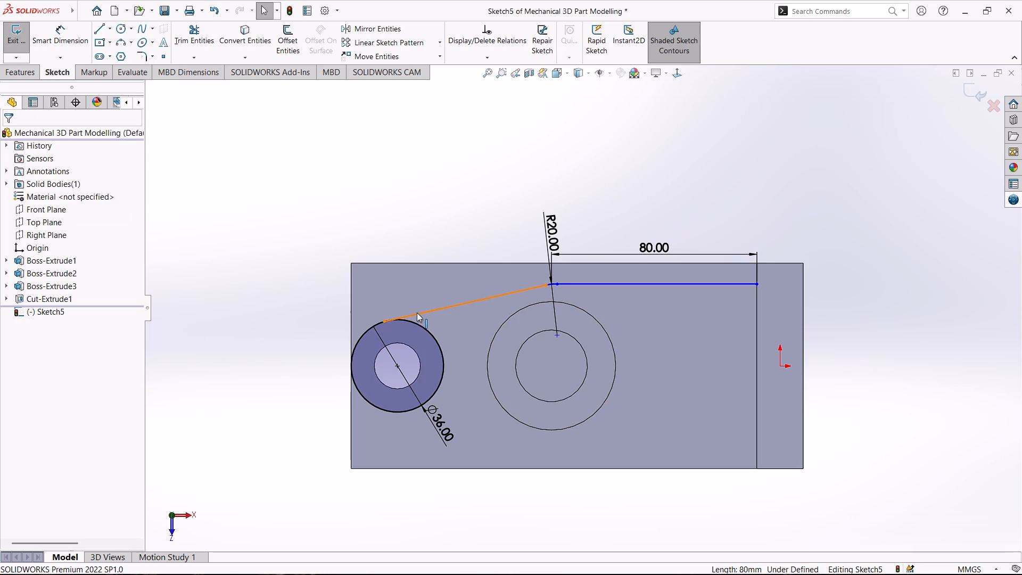
pyautogui.keyDown('ctrl'); pyautogui.click(418, 324); pyautogui.keyUp('ctrl')
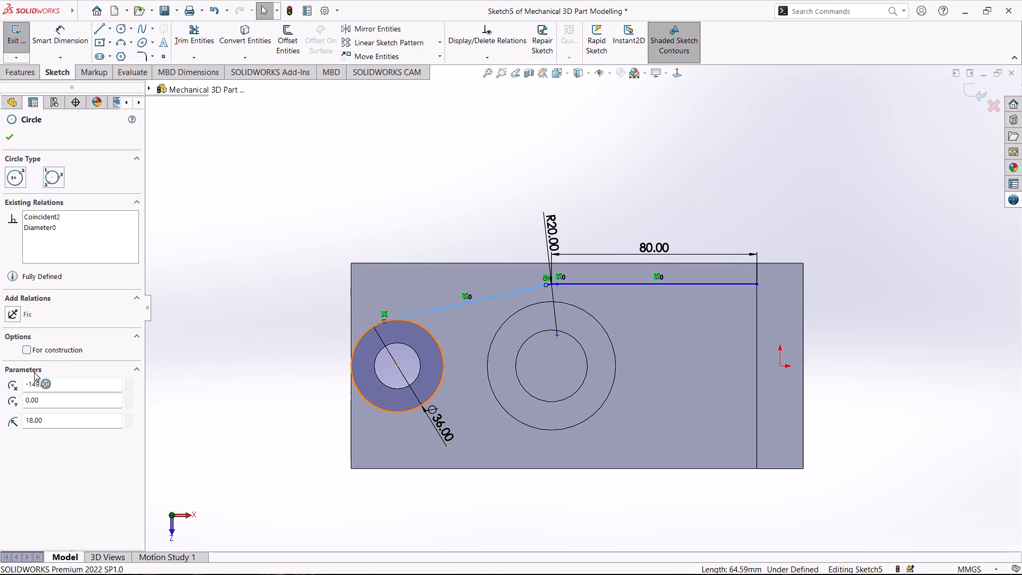
pyautogui.click(32, 324)
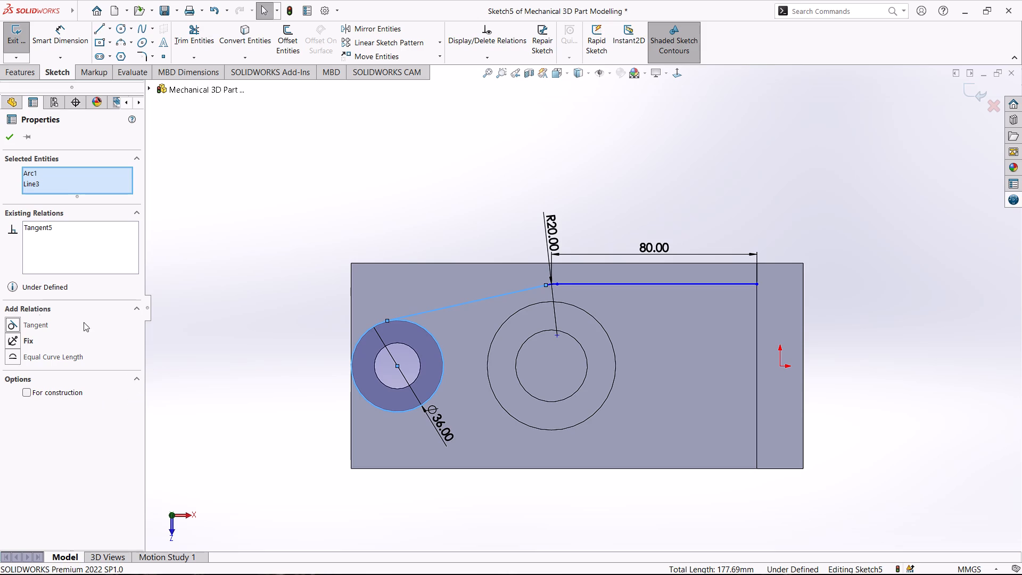
pyautogui.click(3, 132)
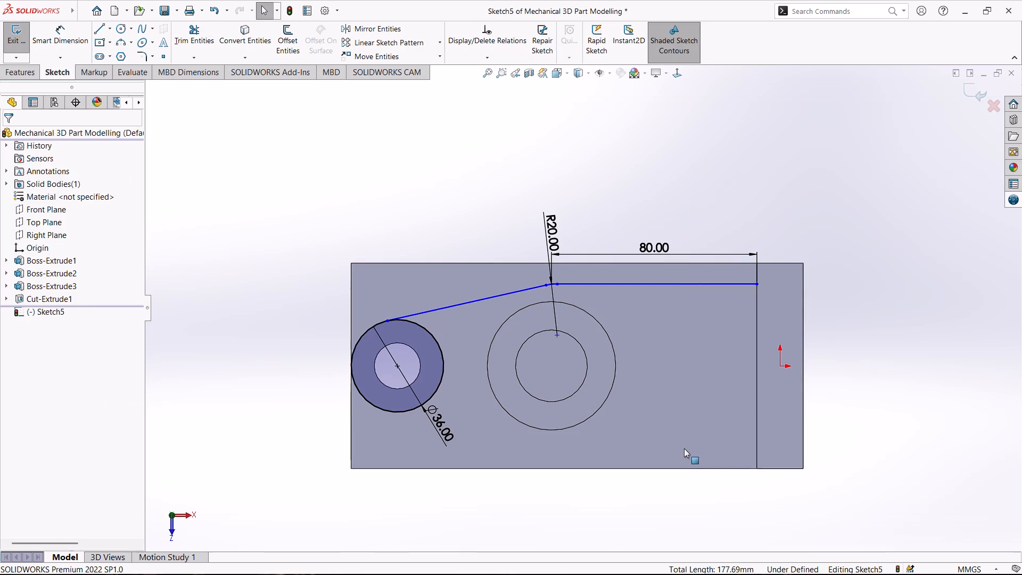
# Sketch a horizontal centerline about 181 mm long from the origin through the 36 mm circle's centre, ending beyond the plate's edge.
pyautogui.click(111, 28)
pyautogui.click(114, 57)
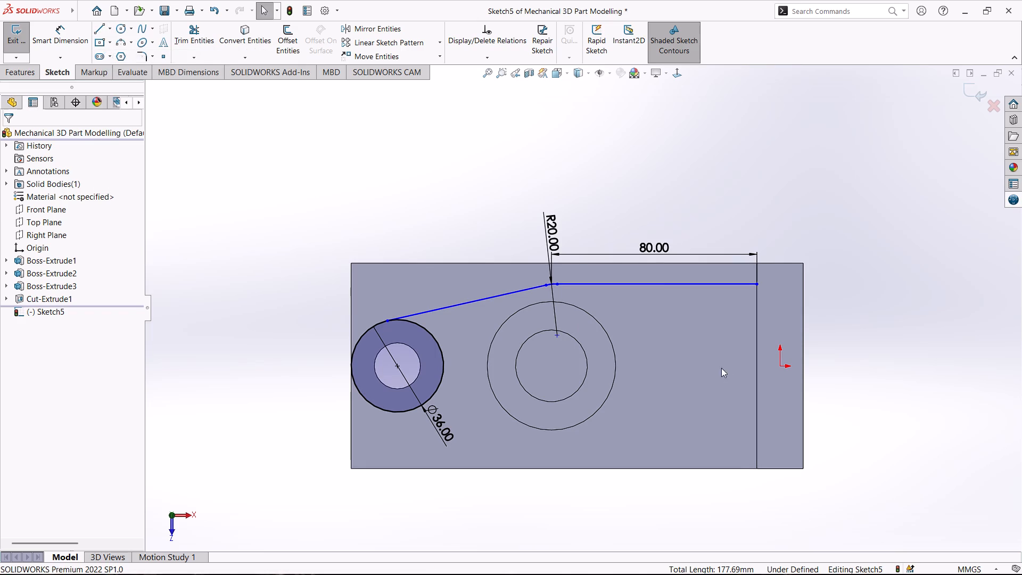
pyautogui.click(780, 366)
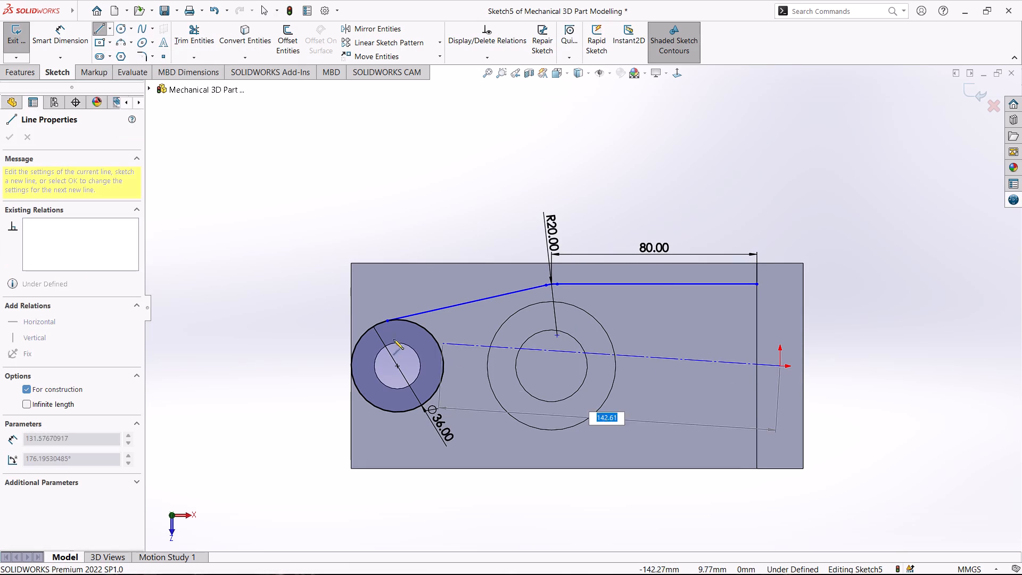
pyautogui.click(316, 365)
pyautogui.press('Escape')
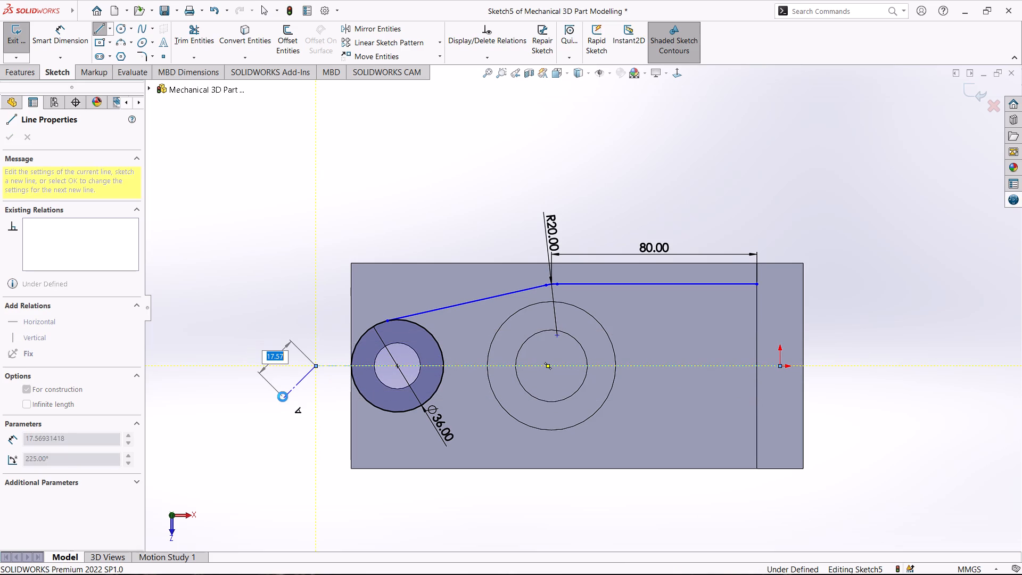
# Dimension the distance between the 80 mm horizontal line and the horizontal centerline as 35 mm.
pyautogui.click(66, 31)
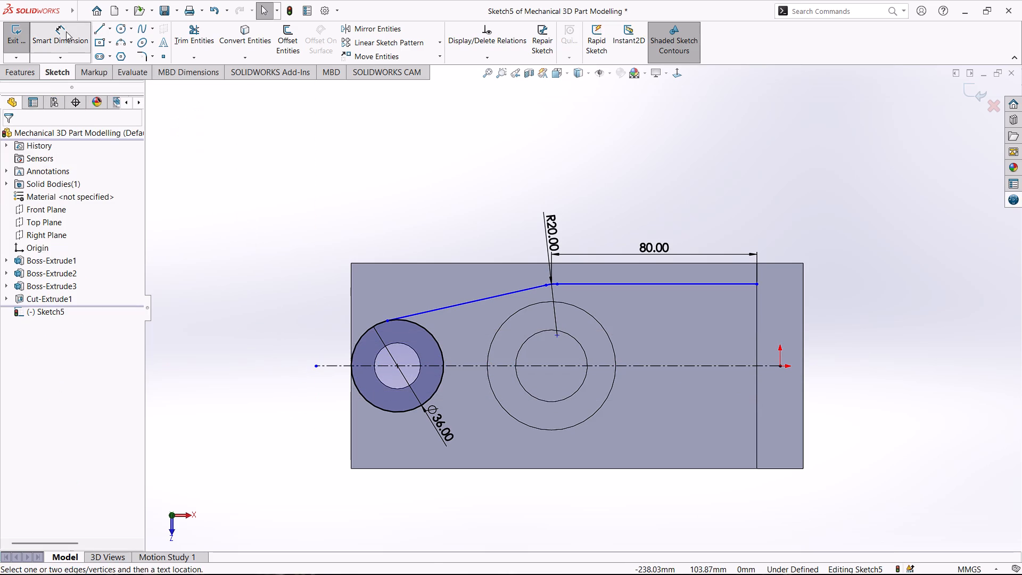
pyautogui.click(676, 286)
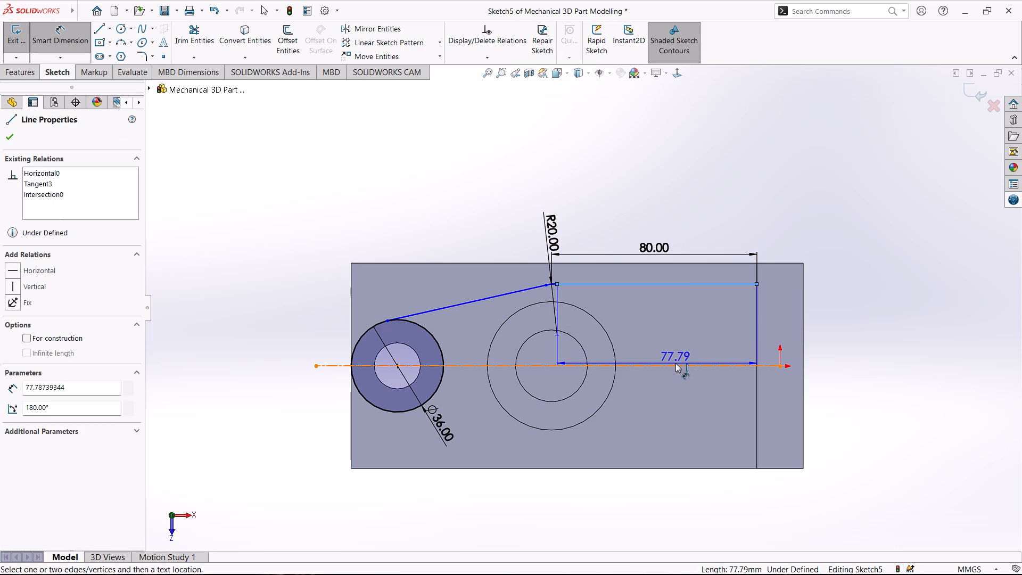
pyautogui.click(675, 363)
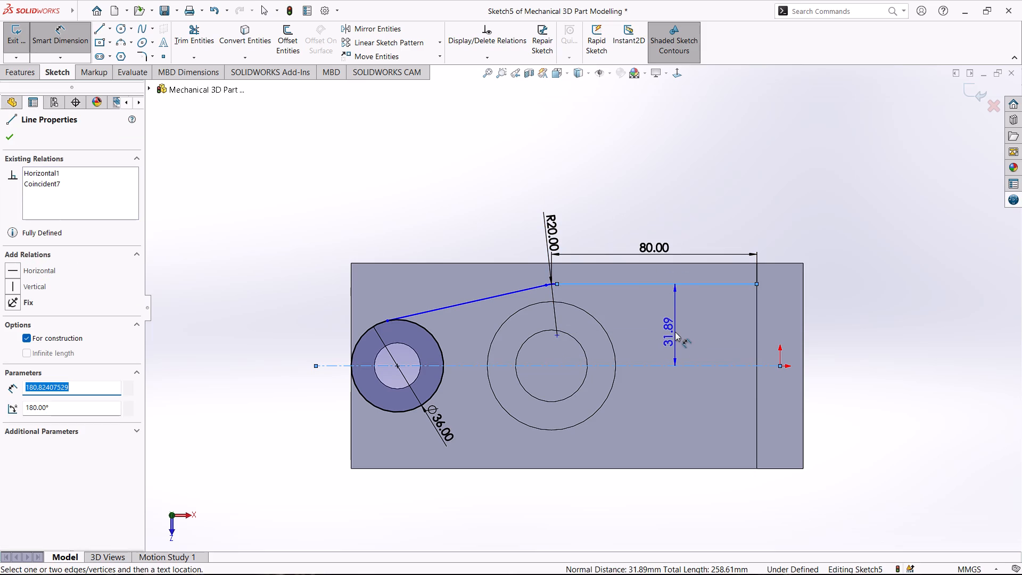
pyautogui.write('35')
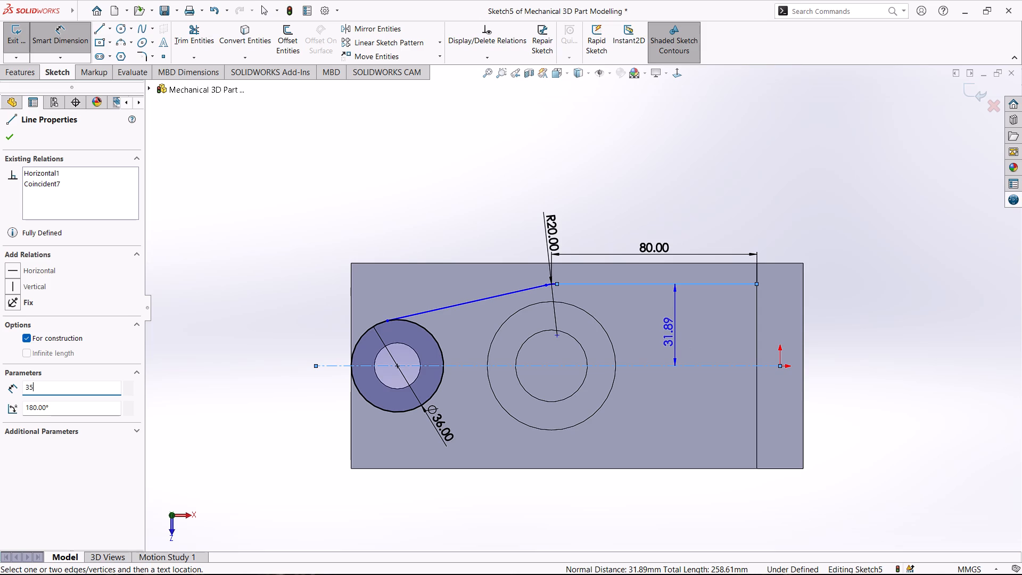
pyautogui.click(675, 333)
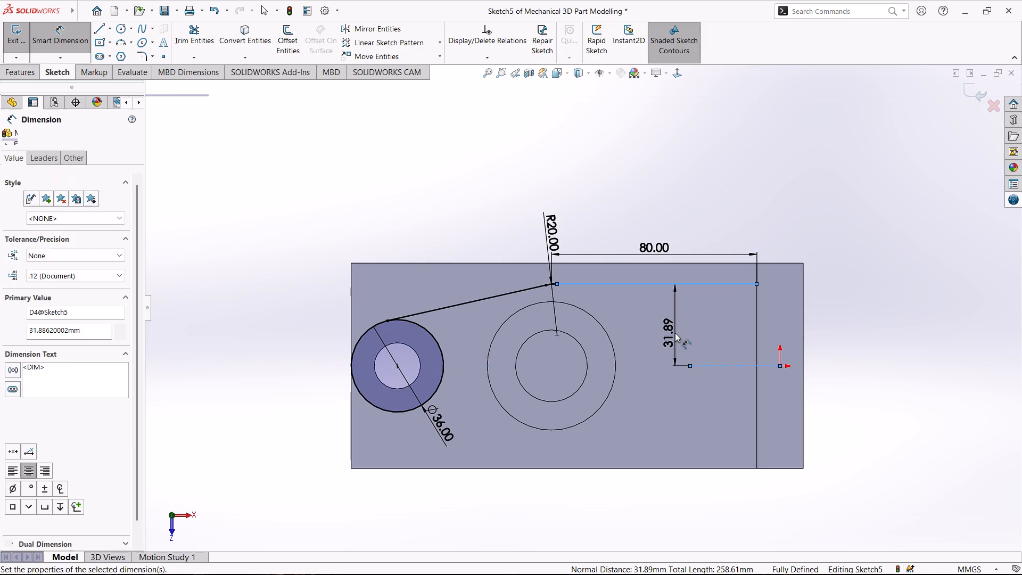
pyautogui.write('35')
pyautogui.press('Return')
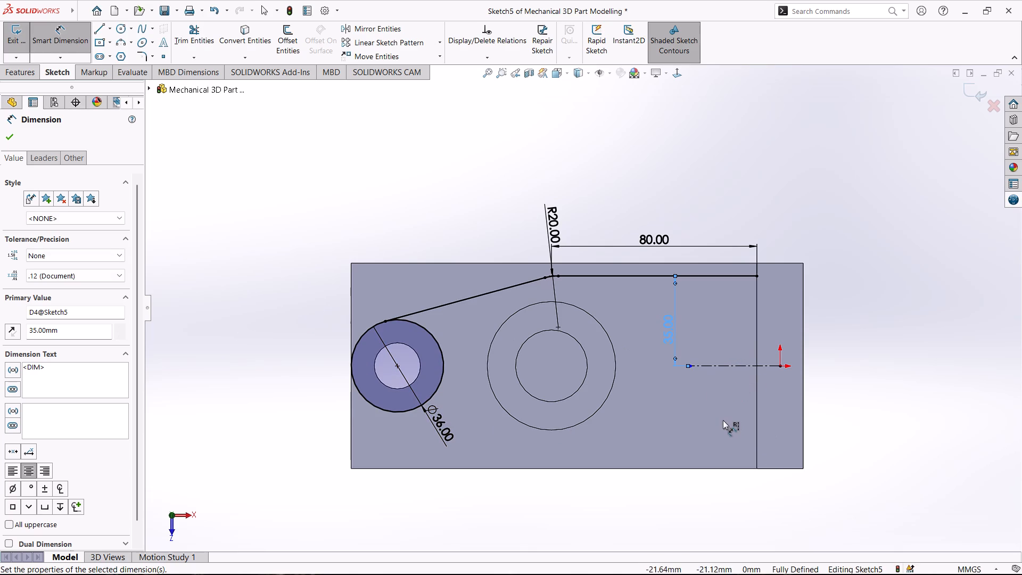
pyautogui.scroll(-1, 718, 422)
pyautogui.scroll(1, 716, 423)
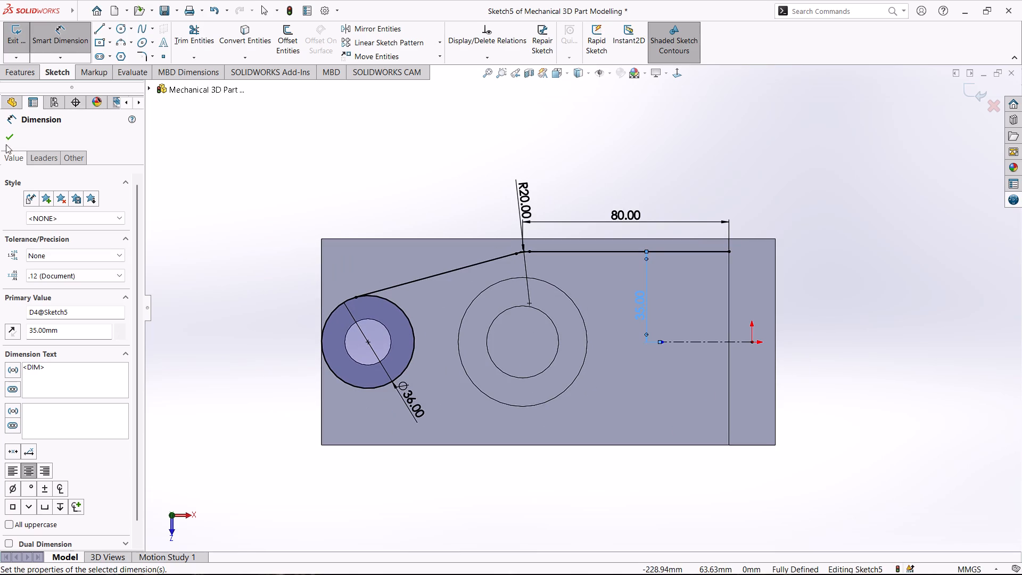
pyautogui.click(7, 142)
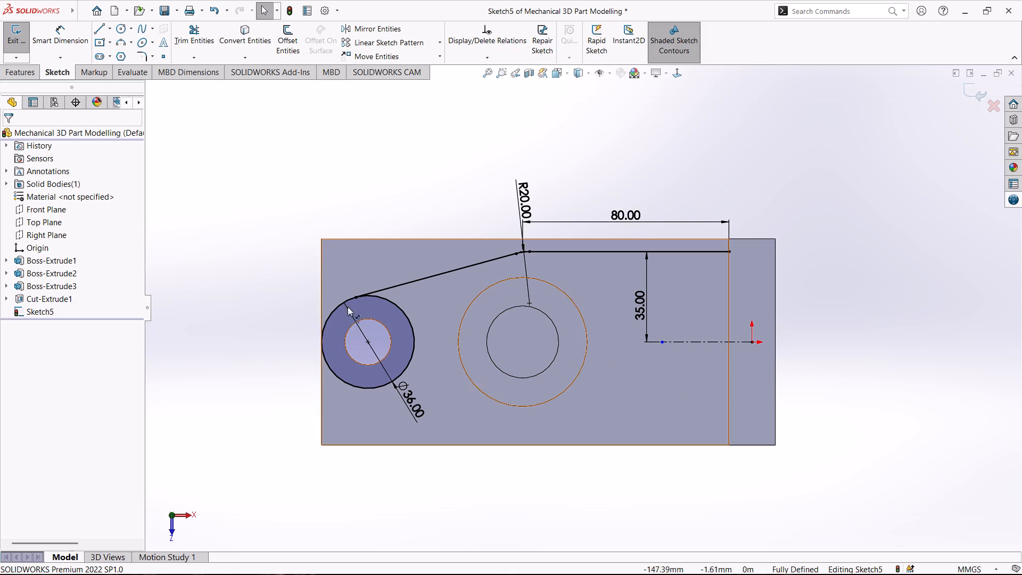
# Sketch a second 80 mm horizontal line from the wall's inner edge below the centerline, continued by an angled line about 93 mm long past the 36 mm circle.
pyautogui.click(100, 27)
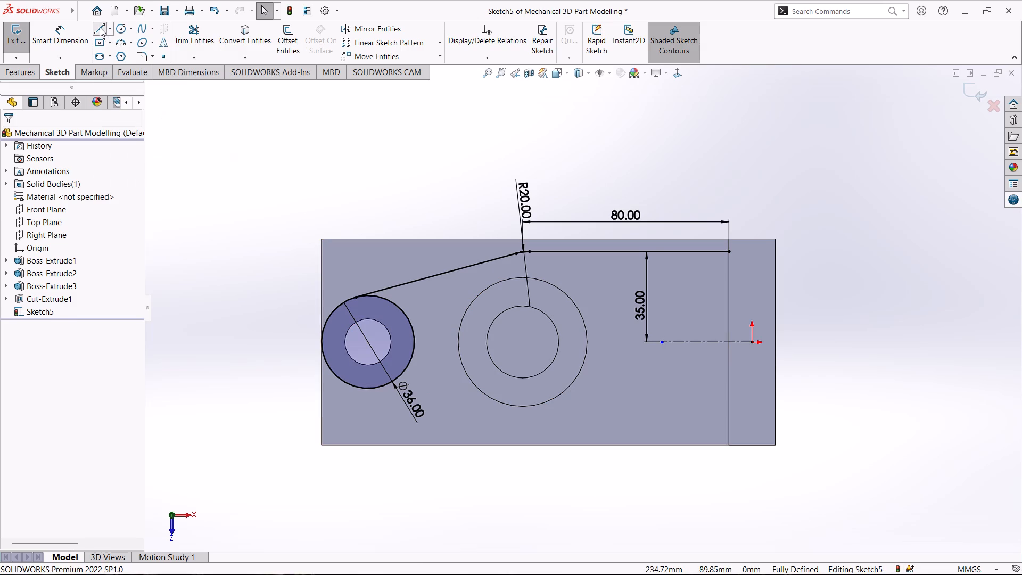
pyautogui.click(729, 435)
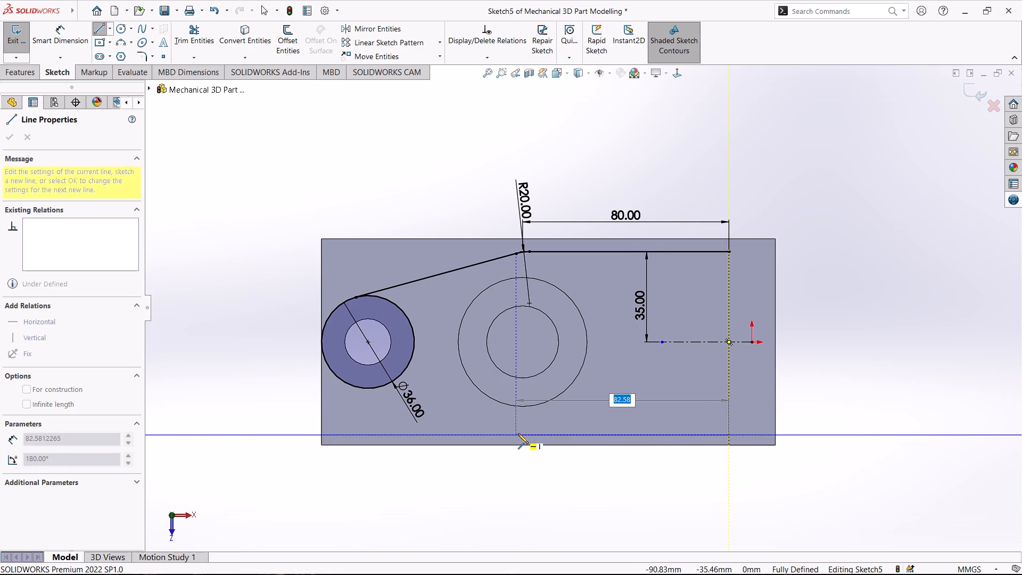
pyautogui.write('80')
pyautogui.press('Return')
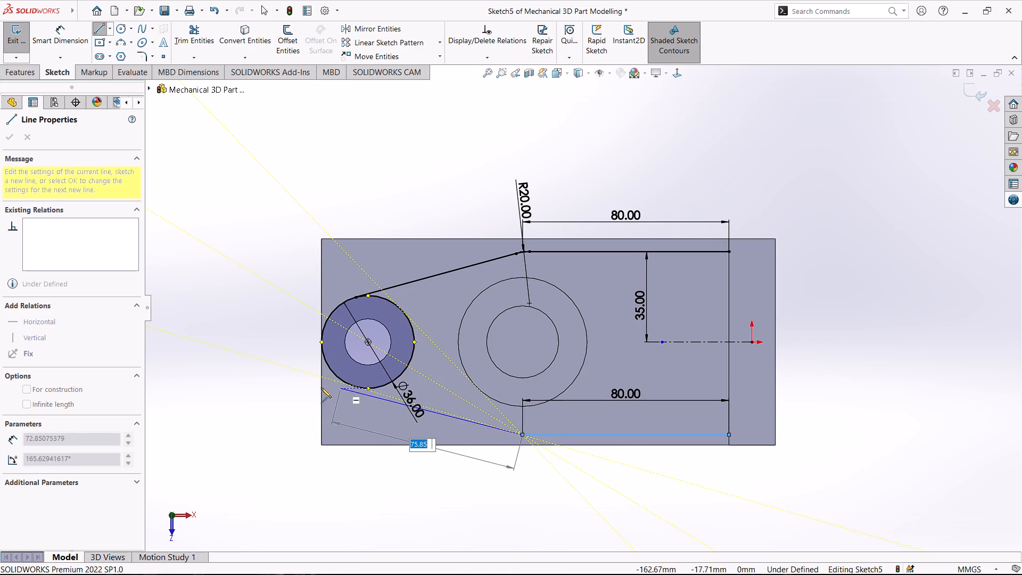
pyautogui.click(290, 373)
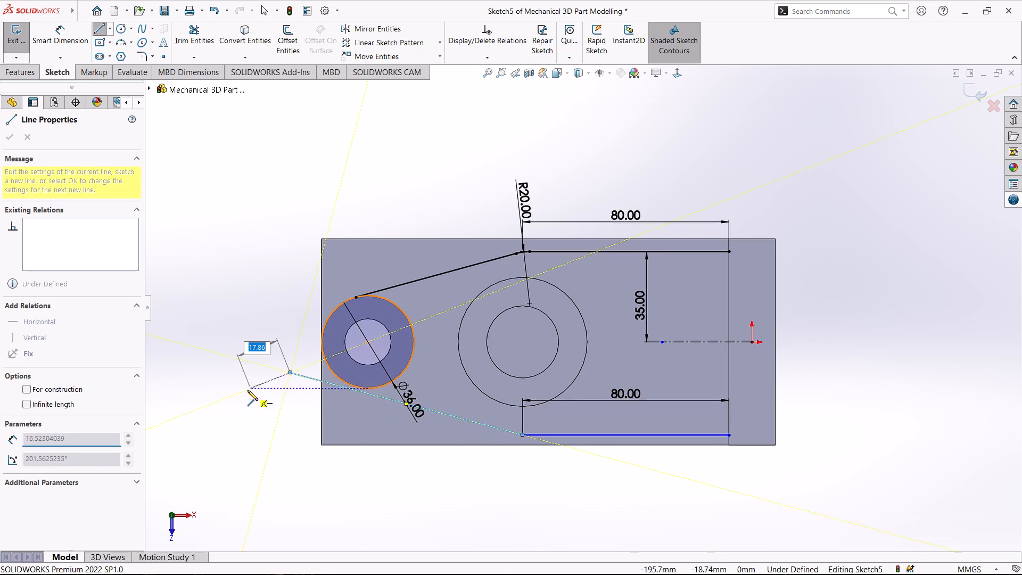
pyautogui.press('Escape')
# Add a tangent relation between the lower angled line and the 36 mm circle.
pyautogui.scroll(-1, 342, 379)
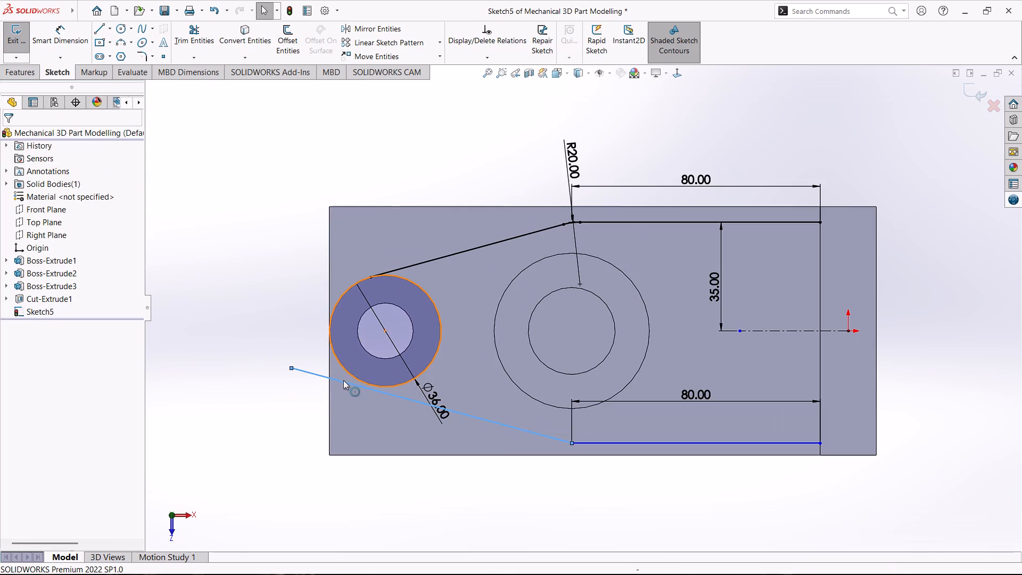
pyautogui.keyDown('ctrl'); pyautogui.click(405, 384); pyautogui.keyUp('ctrl')
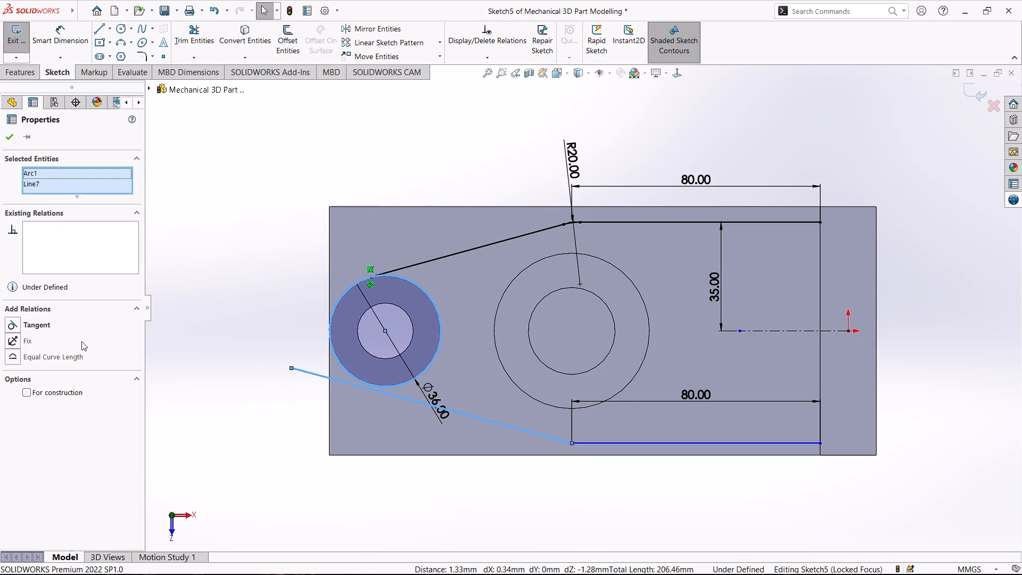
pyautogui.click(41, 325)
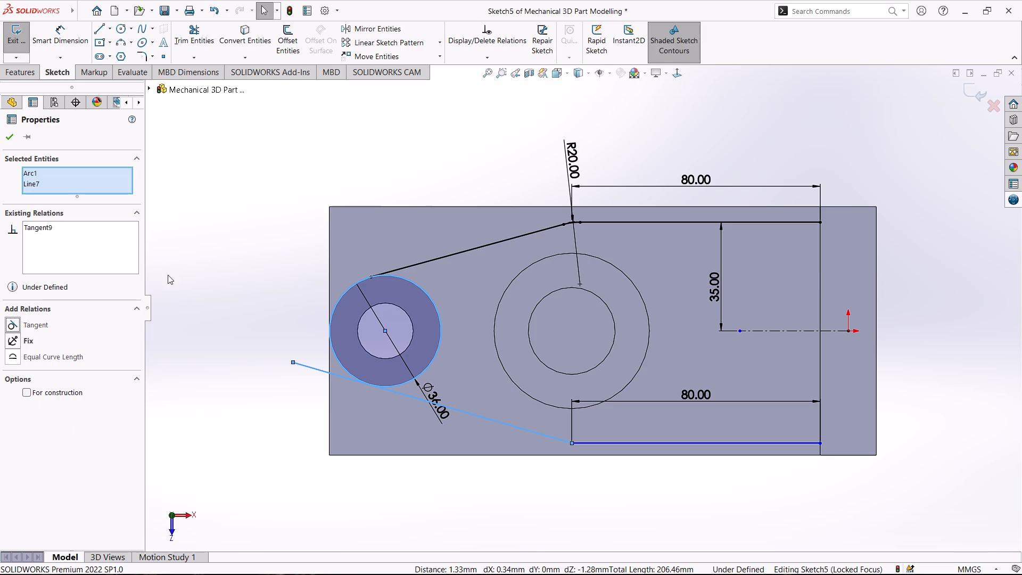
pyautogui.click(207, 224)
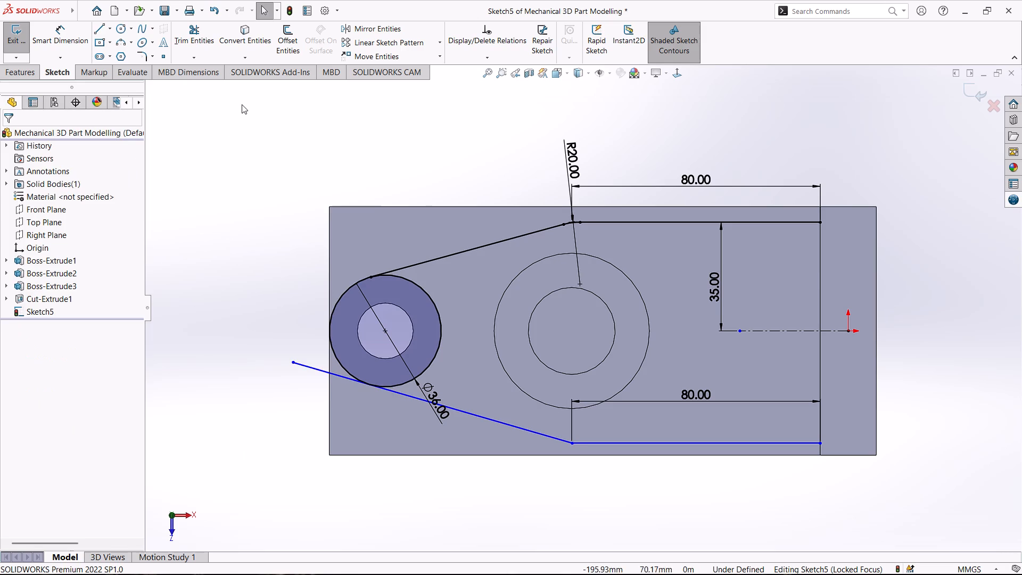
# Power trim the end of the lower angled line that extends beyond its tangent point on the 36 mm circle.
pyautogui.click(199, 30)
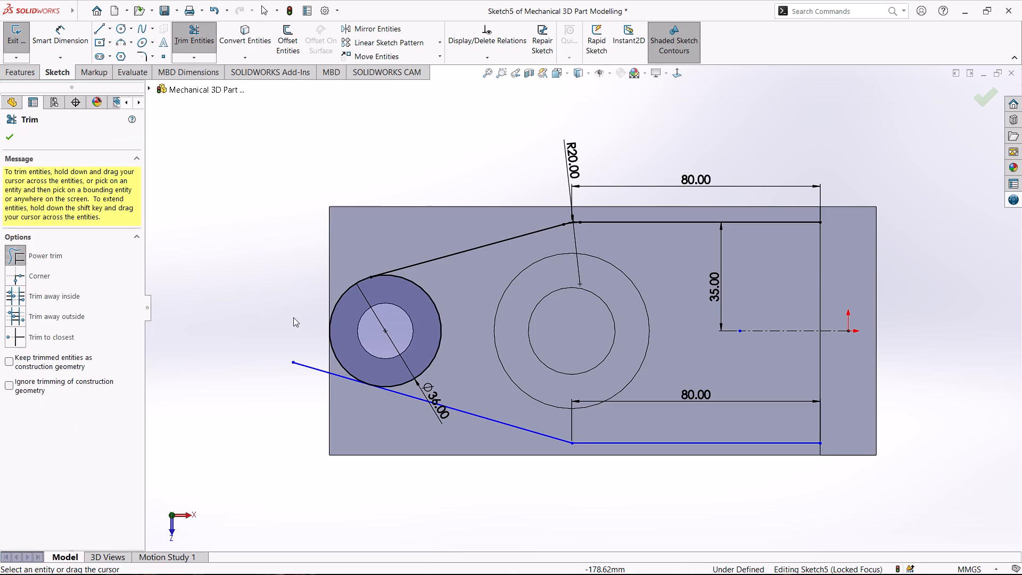
pyautogui.moveTo(294, 317); pyautogui.dragTo(321, 401)
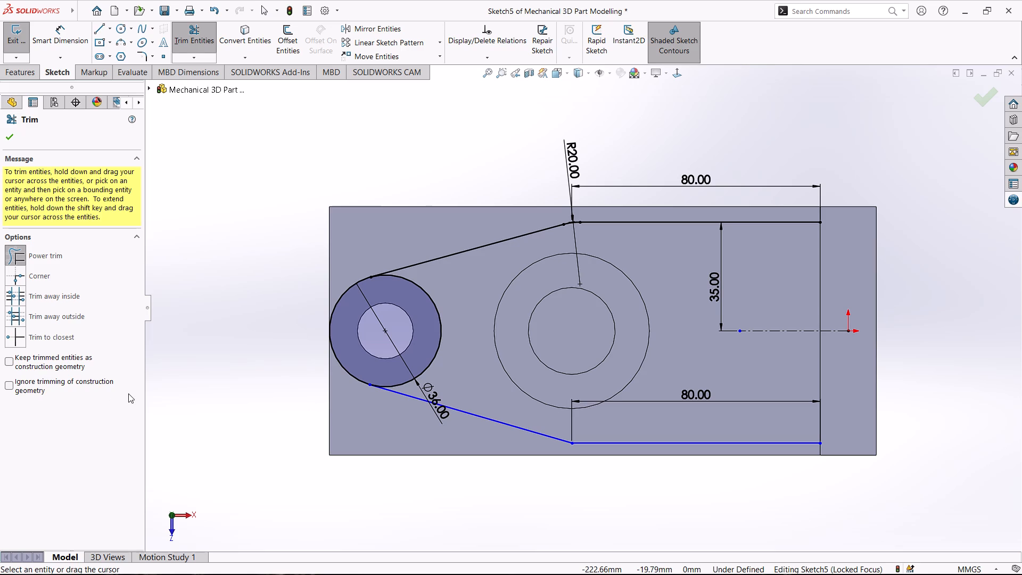
pyautogui.click(14, 133)
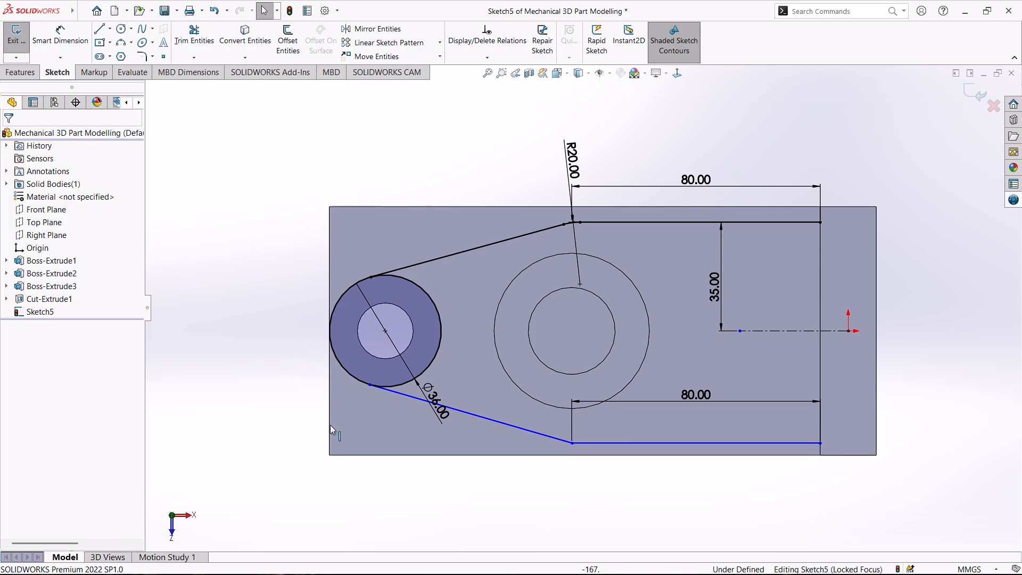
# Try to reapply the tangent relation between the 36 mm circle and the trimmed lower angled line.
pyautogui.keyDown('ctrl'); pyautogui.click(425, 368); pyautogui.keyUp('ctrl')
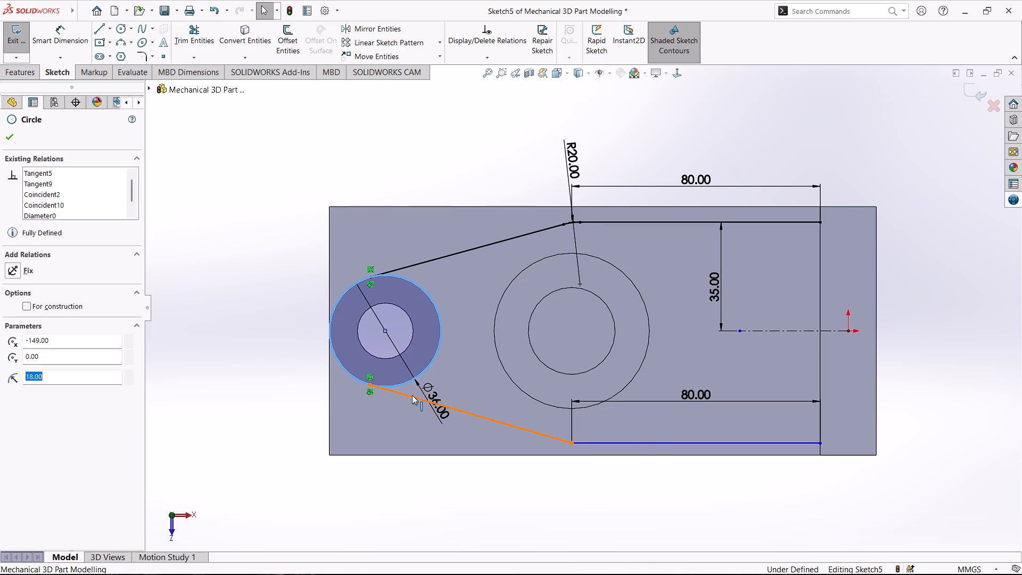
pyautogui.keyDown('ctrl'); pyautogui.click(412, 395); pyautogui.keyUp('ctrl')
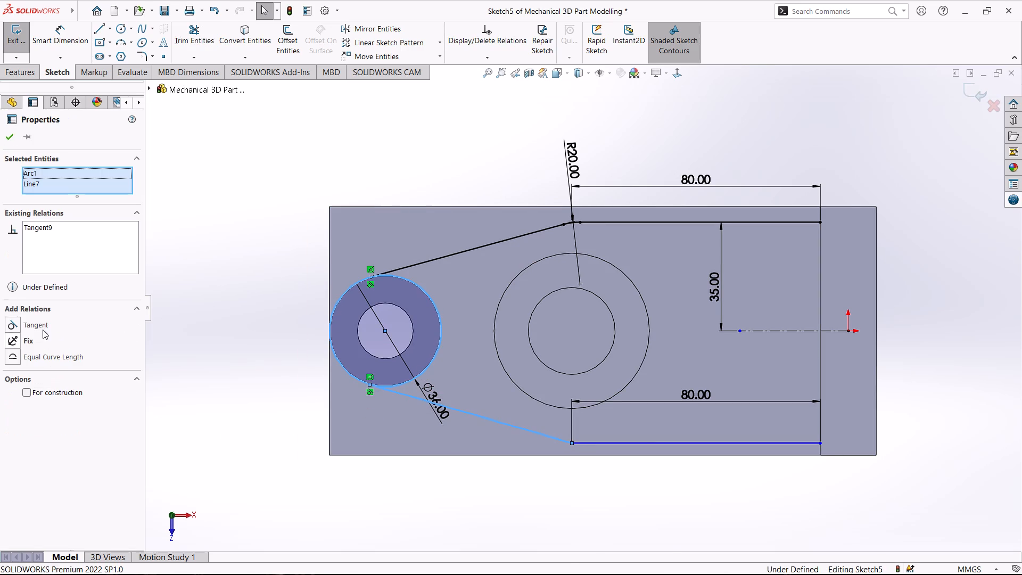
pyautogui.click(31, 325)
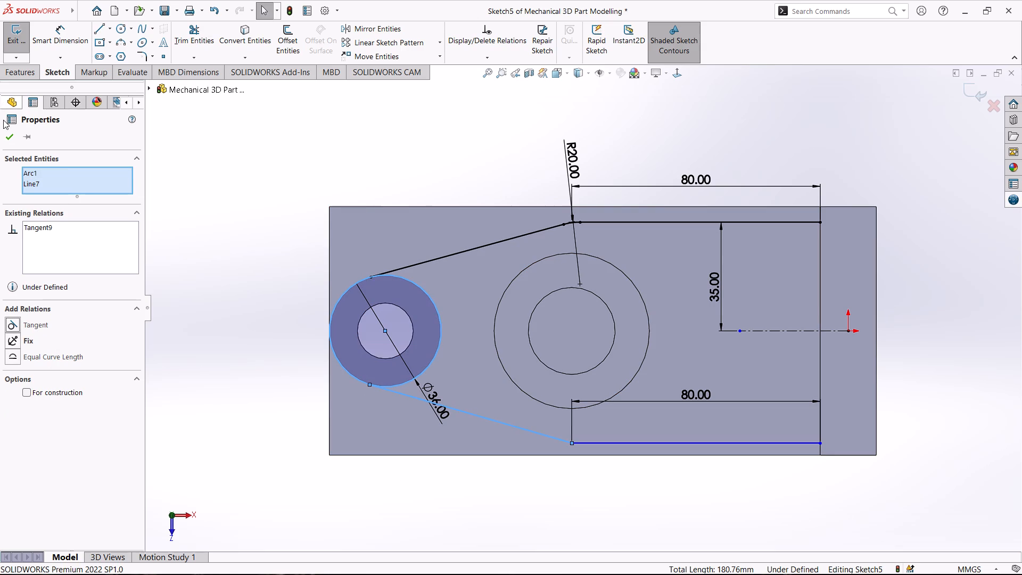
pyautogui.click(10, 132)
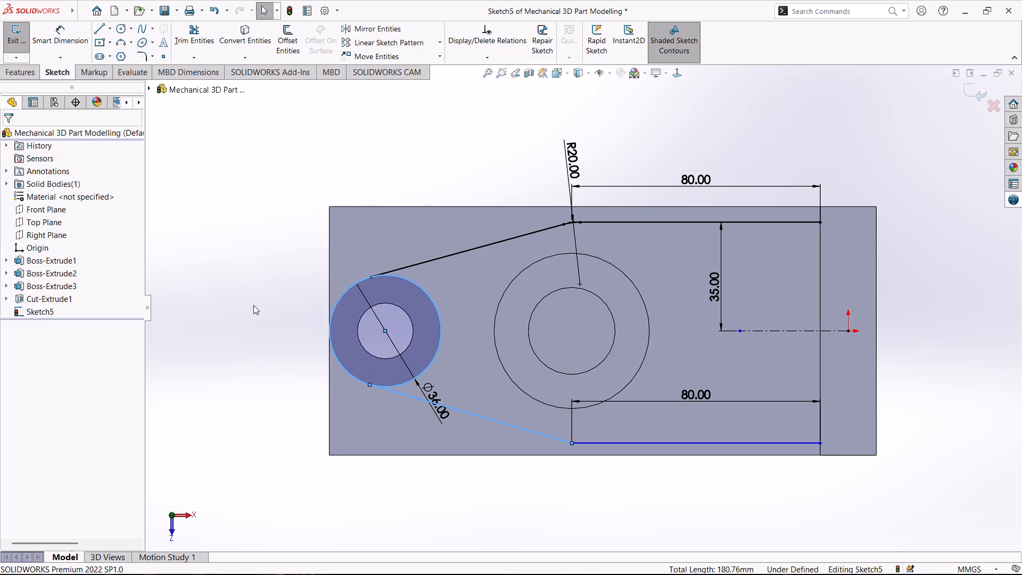
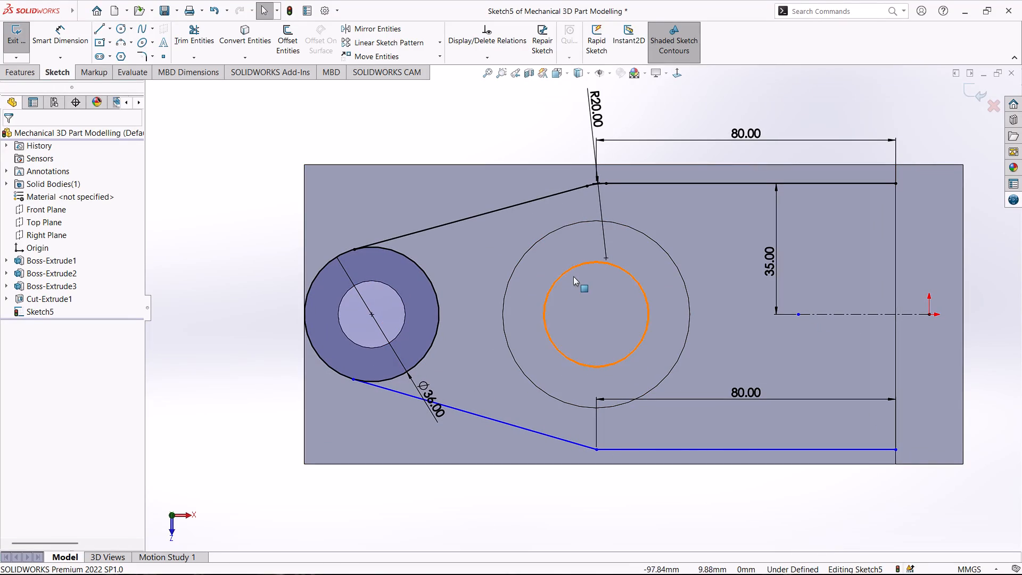
# Dimension the lower horizontal line 35 mm from the horizontal centerline.
pyautogui.click(54, 40)
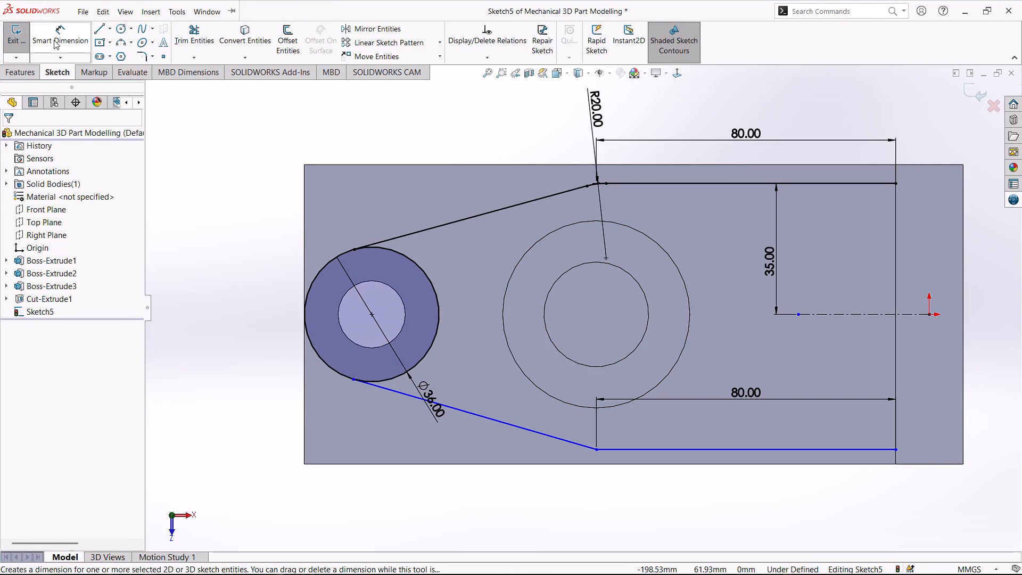
pyautogui.click(815, 313)
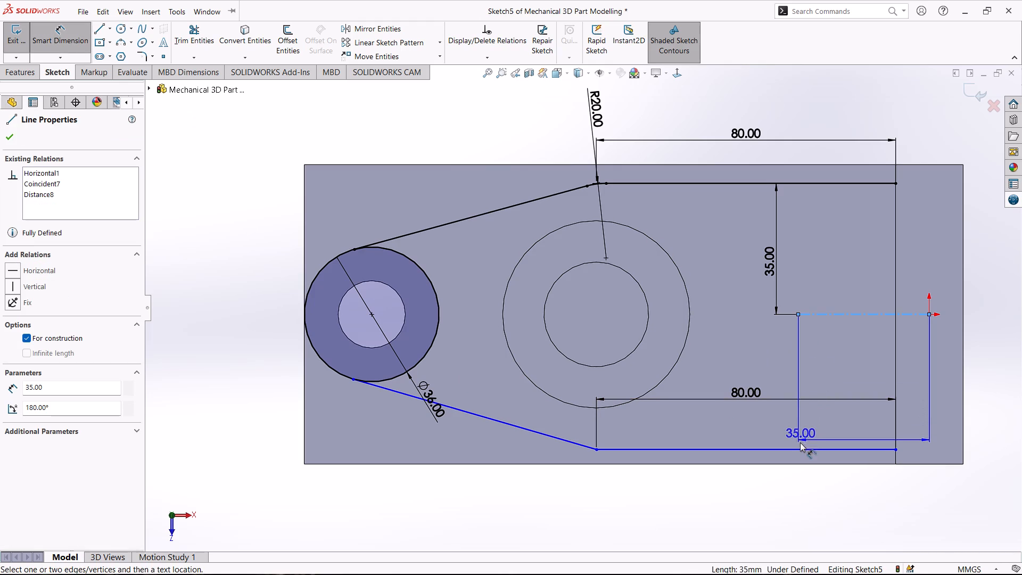
pyautogui.click(800, 447)
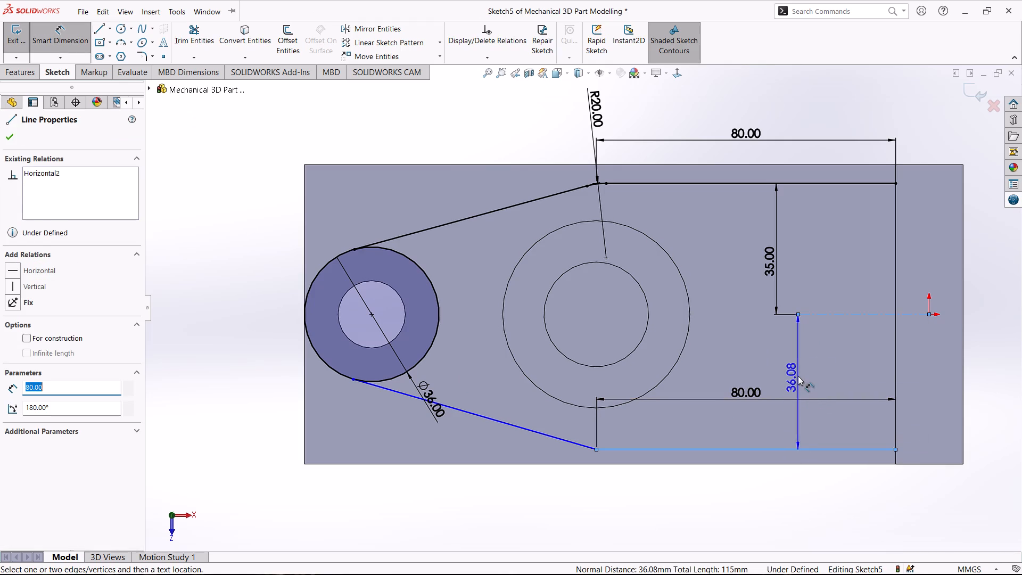
pyautogui.click(798, 376)
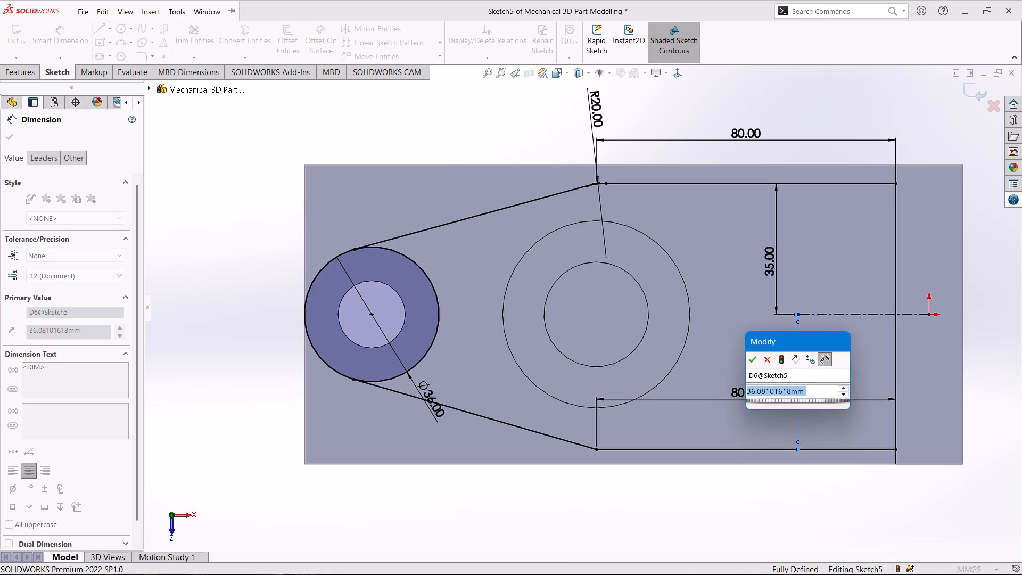
pyautogui.write('35')
pyautogui.press('Return')
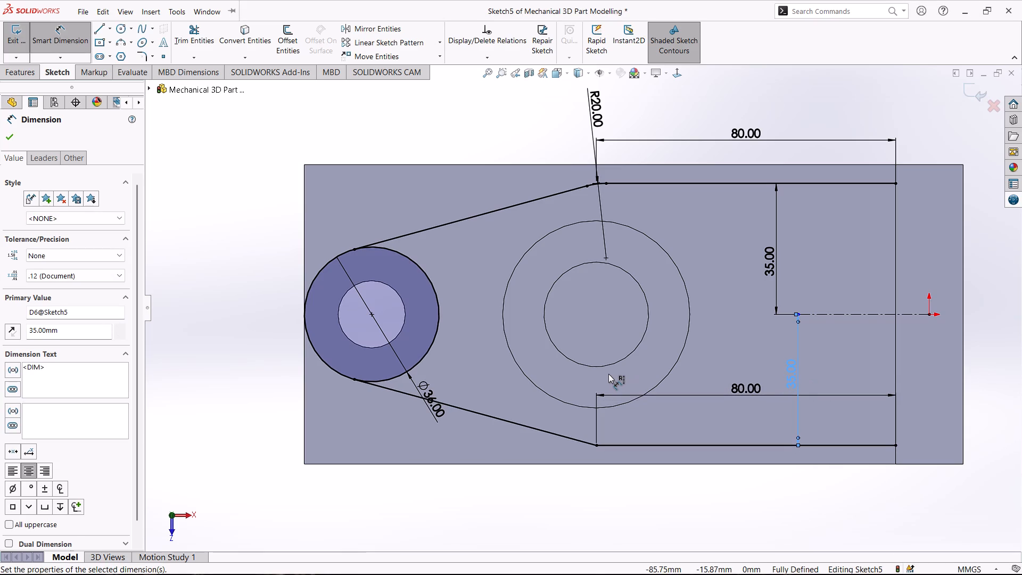
pyautogui.click(12, 135)
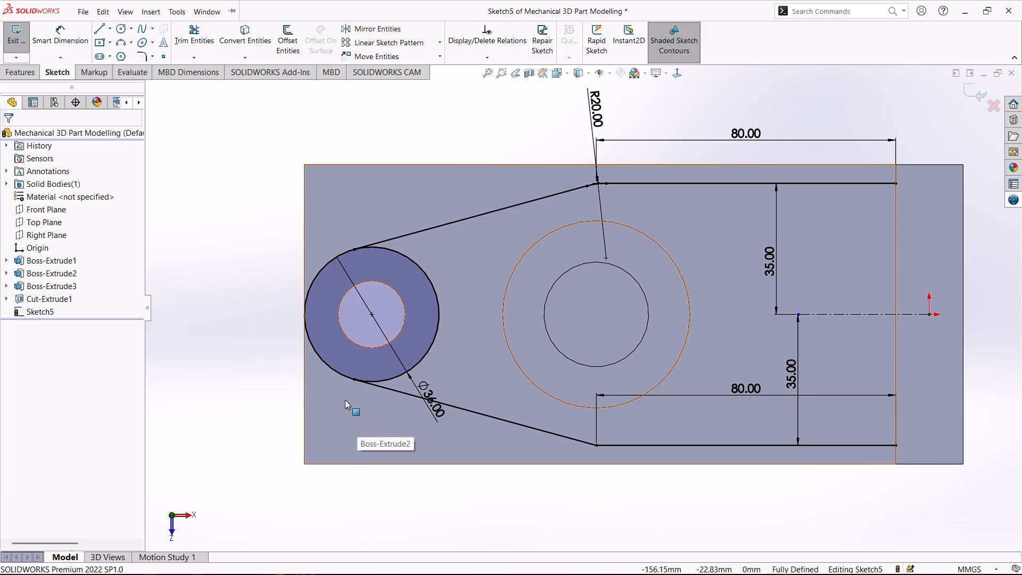
# Convert the four outer boundary edges of the plate face, including the edge along the wall, into sketch entities.
pyautogui.click(101, 29)
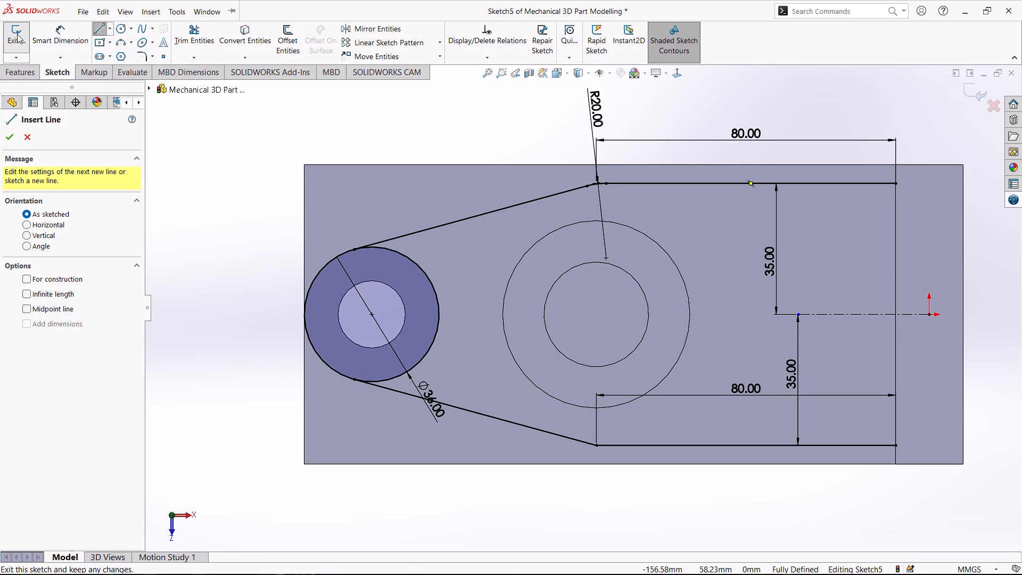
pyautogui.click(232, 40)
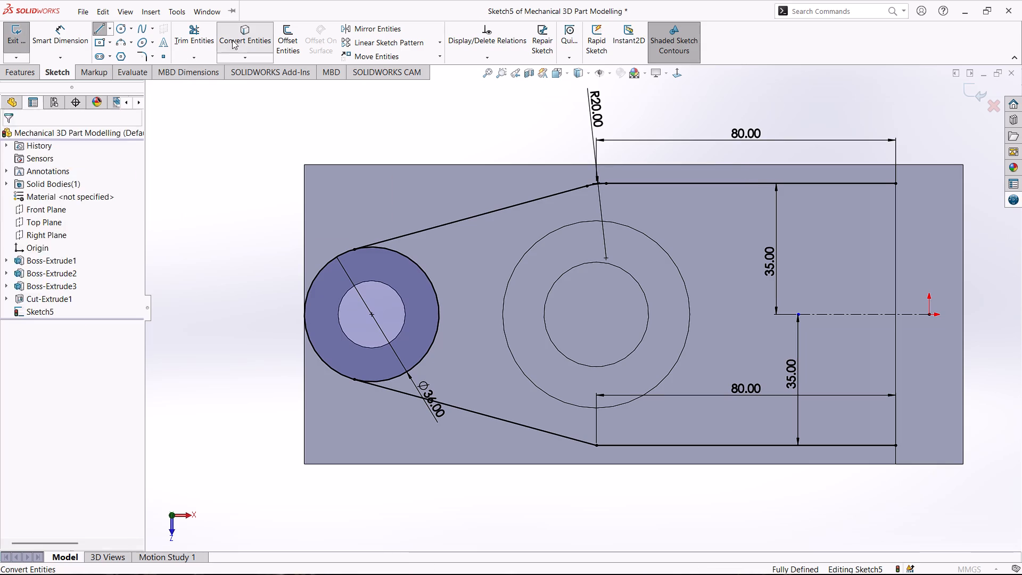
pyautogui.click(708, 164)
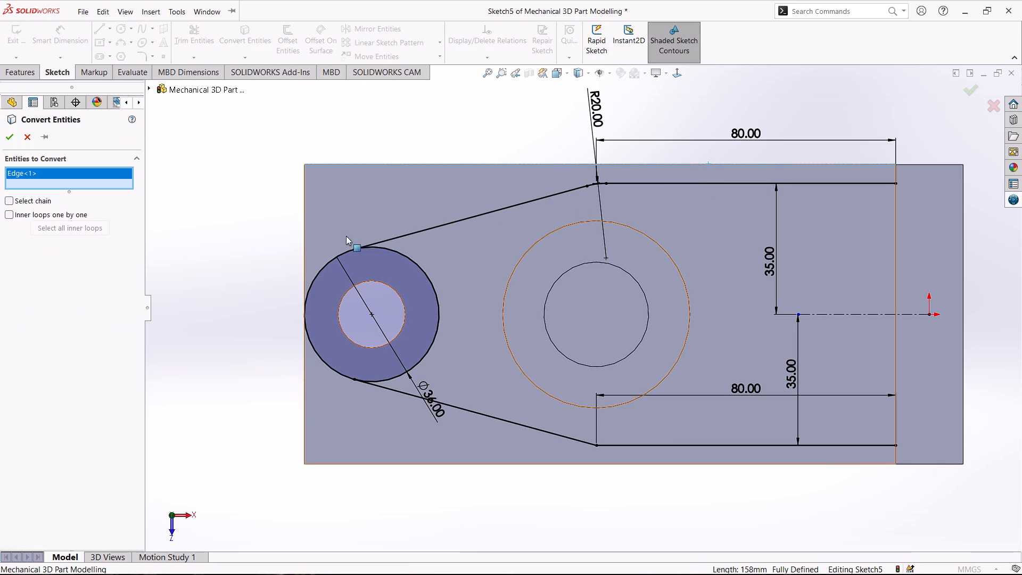
pyautogui.click(303, 240)
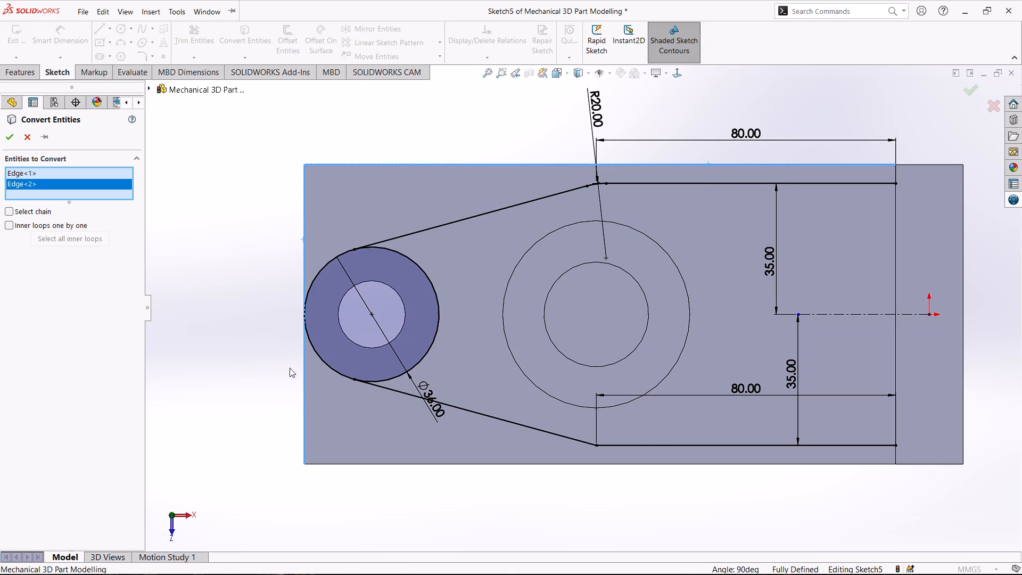
pyautogui.click(427, 463)
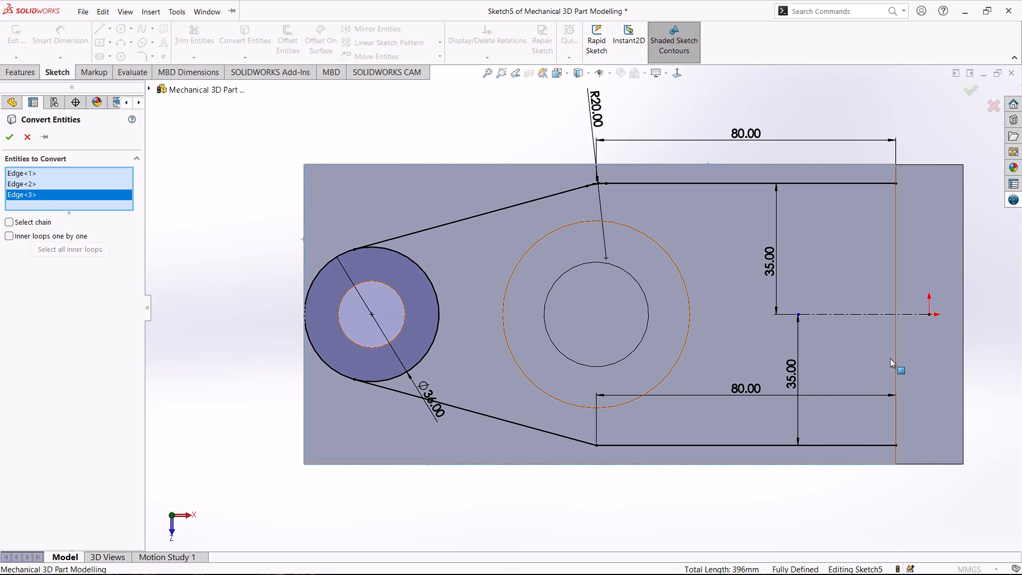
pyautogui.click(895, 355)
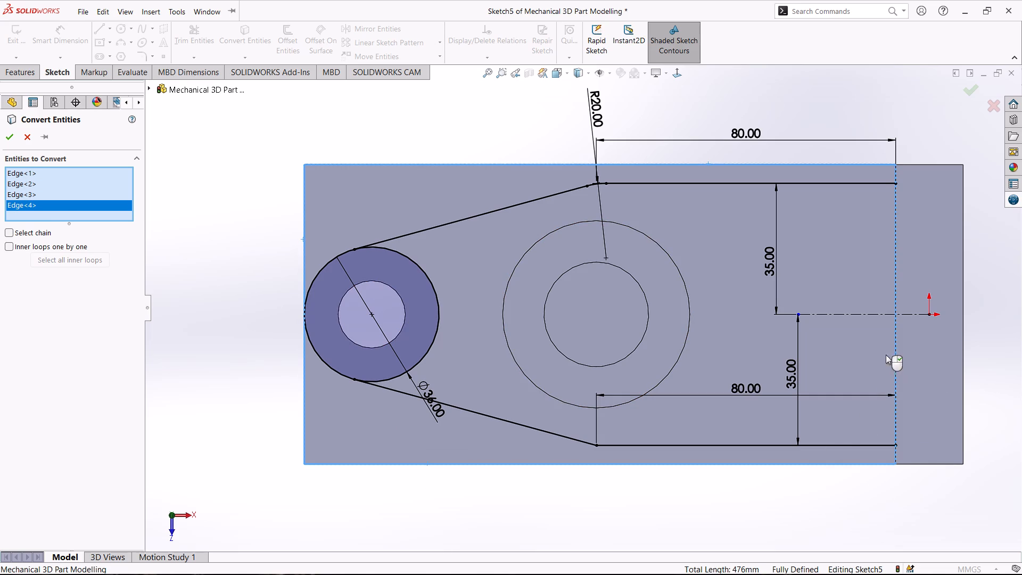
pyautogui.click(13, 136)
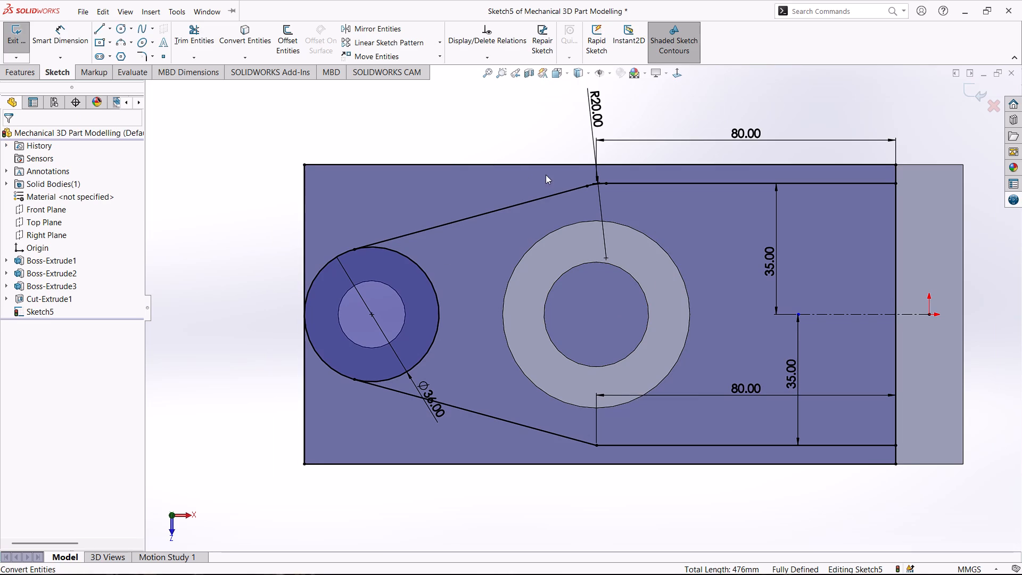
# Power trim the converted wall-side edge between the two horizontal lines, along with the centerline portion extending over the plate.
pyautogui.click(199, 40)
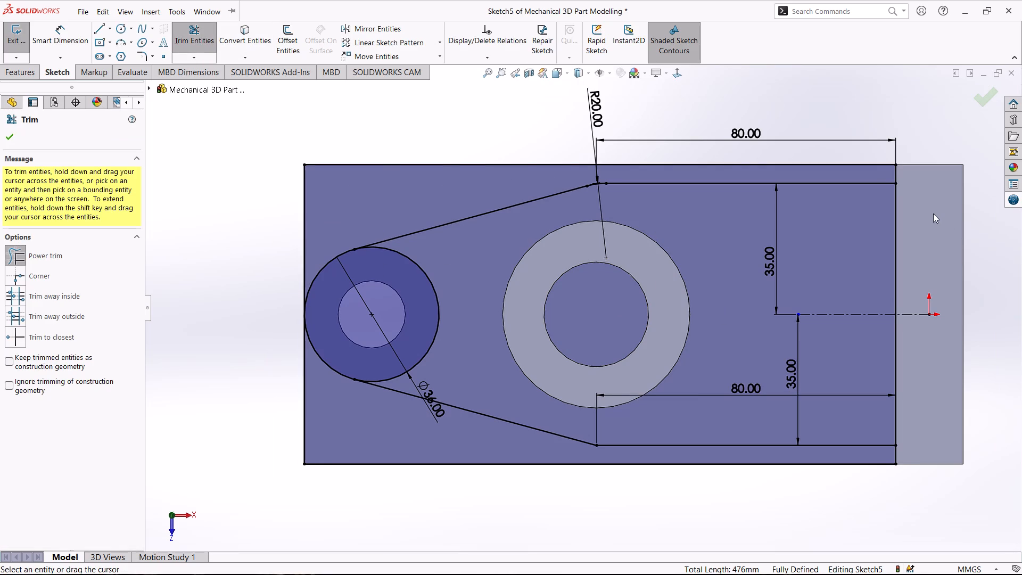
pyautogui.moveTo(932, 212); pyautogui.dragTo(894, 359)
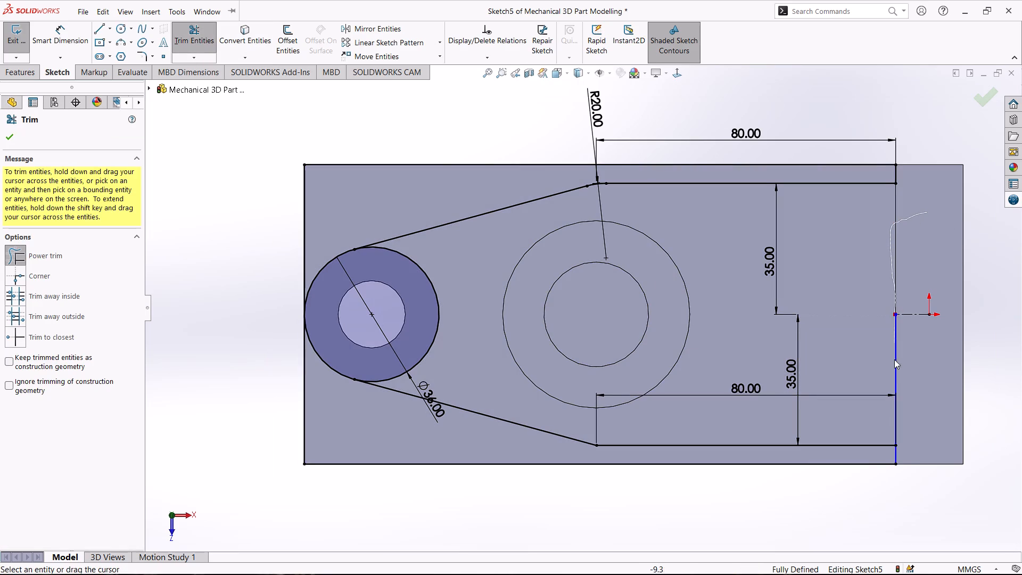
pyautogui.moveTo(894, 359); pyautogui.dragTo(910, 405)
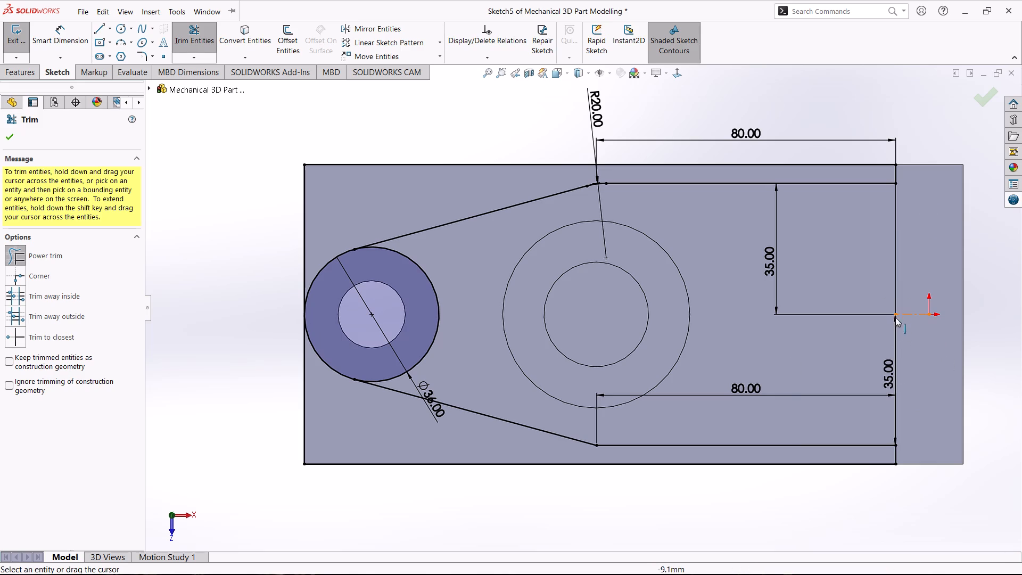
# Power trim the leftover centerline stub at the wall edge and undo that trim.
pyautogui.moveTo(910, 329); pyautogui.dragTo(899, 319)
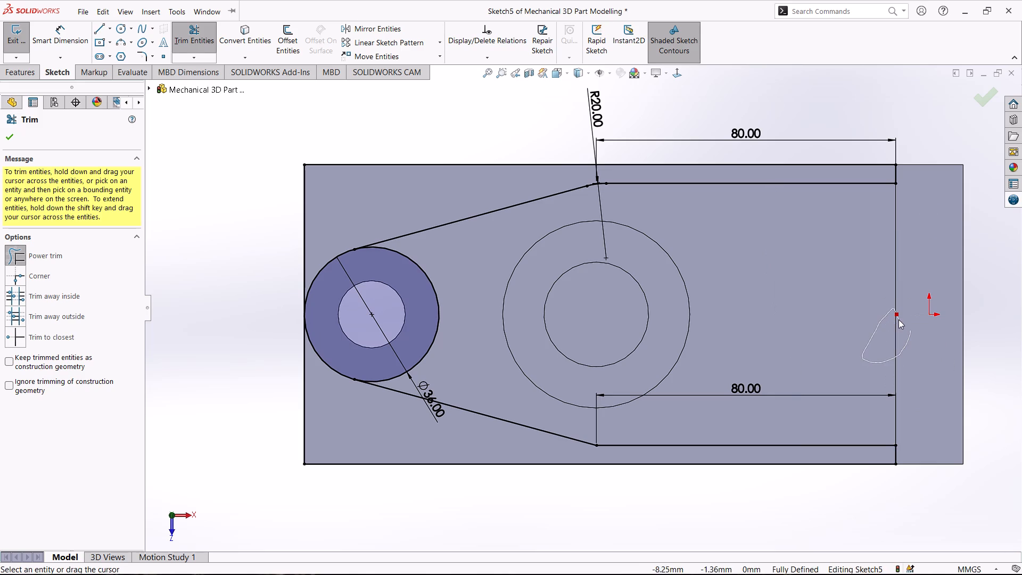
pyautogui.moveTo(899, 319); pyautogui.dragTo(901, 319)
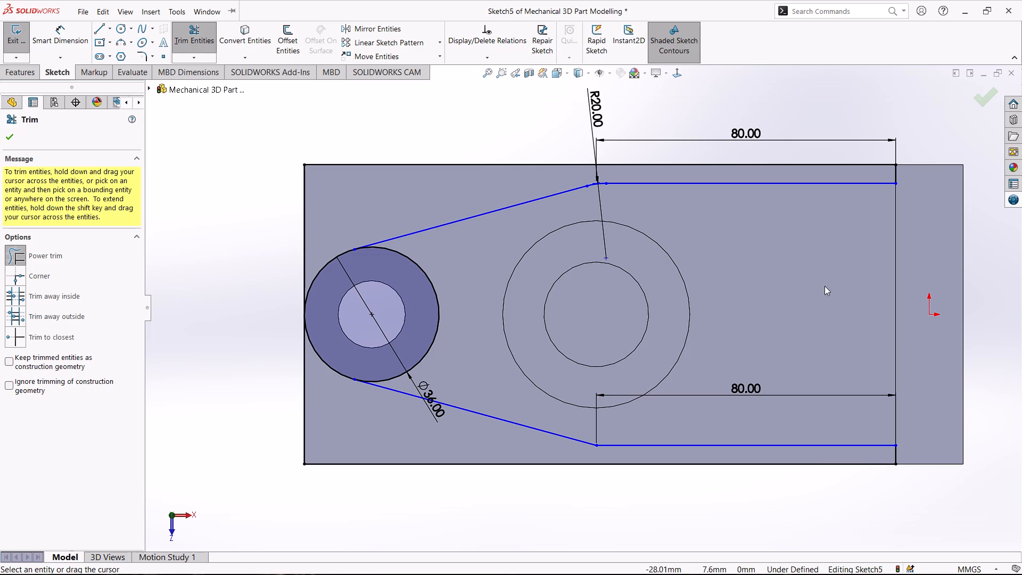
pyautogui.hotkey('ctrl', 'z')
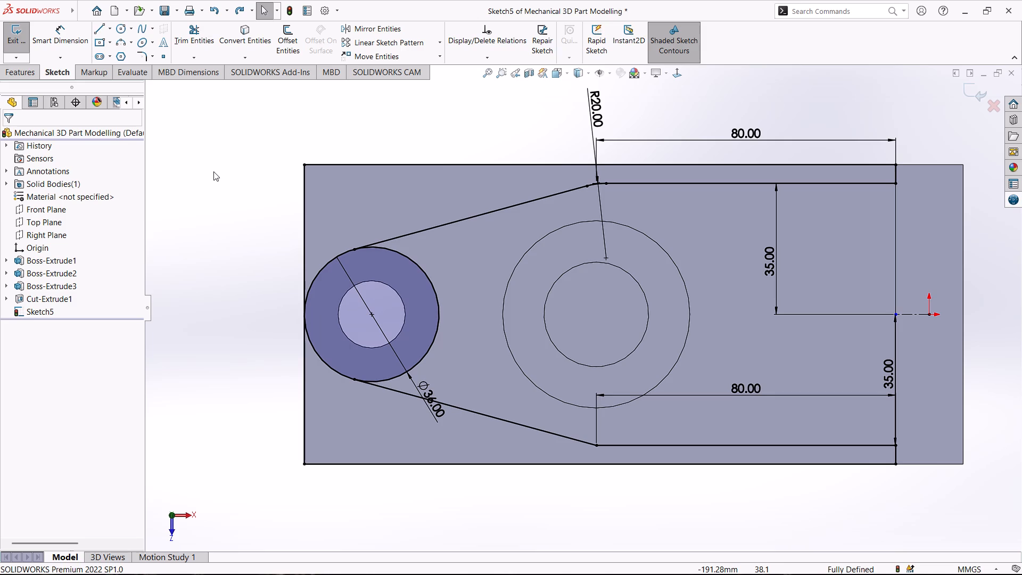
# Exit the sketch and cut the two regions outside the tapered, rounded outline with a Through All Extruded Cut.
pyautogui.click(15, 50)
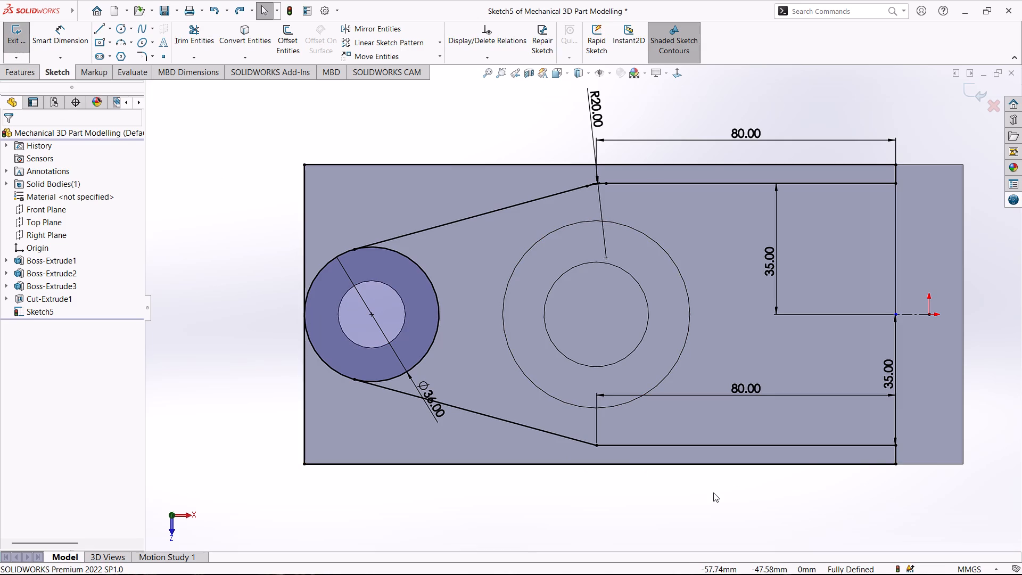
pyautogui.moveTo(725, 519); pyautogui.dragTo(733, 495, button='middle')
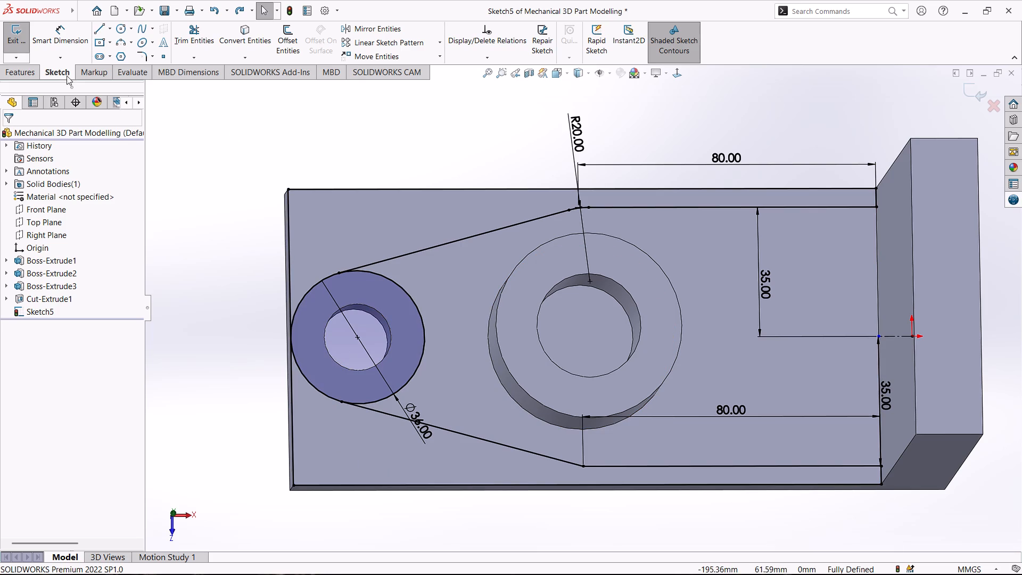
pyautogui.click(2, 42)
pyautogui.click(11, 40)
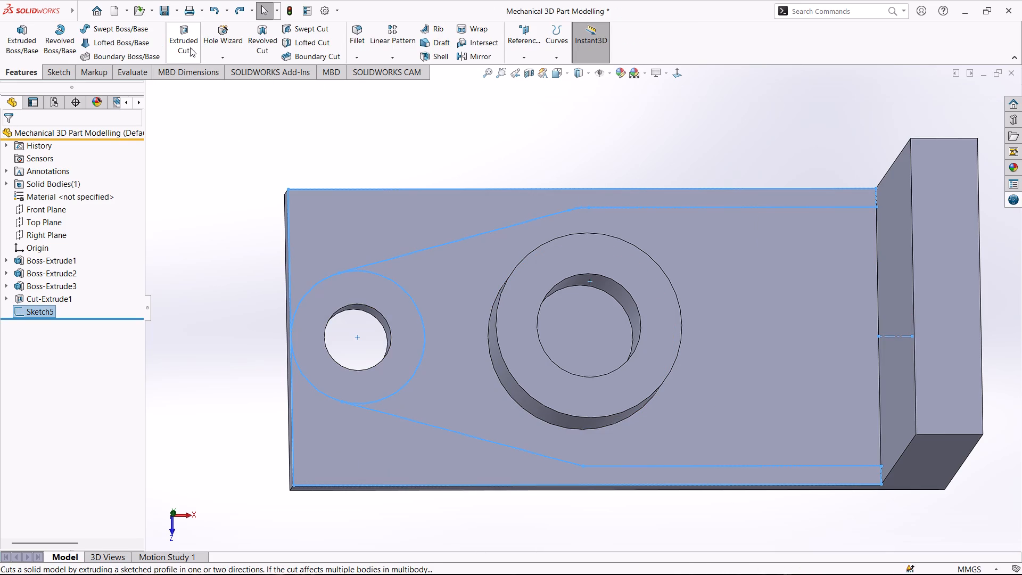
pyautogui.click(190, 47)
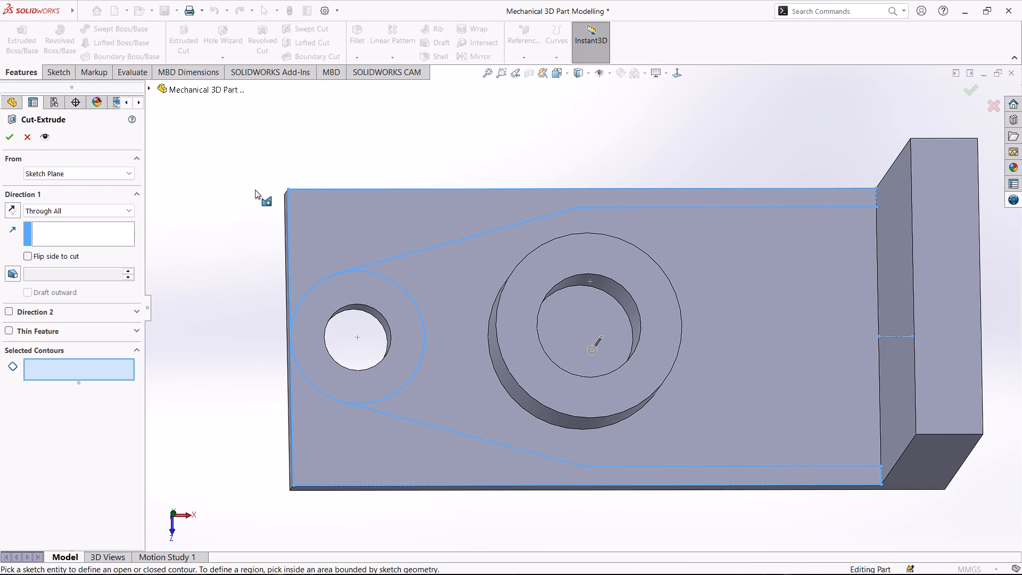
pyautogui.click(350, 235)
pyautogui.click(317, 426)
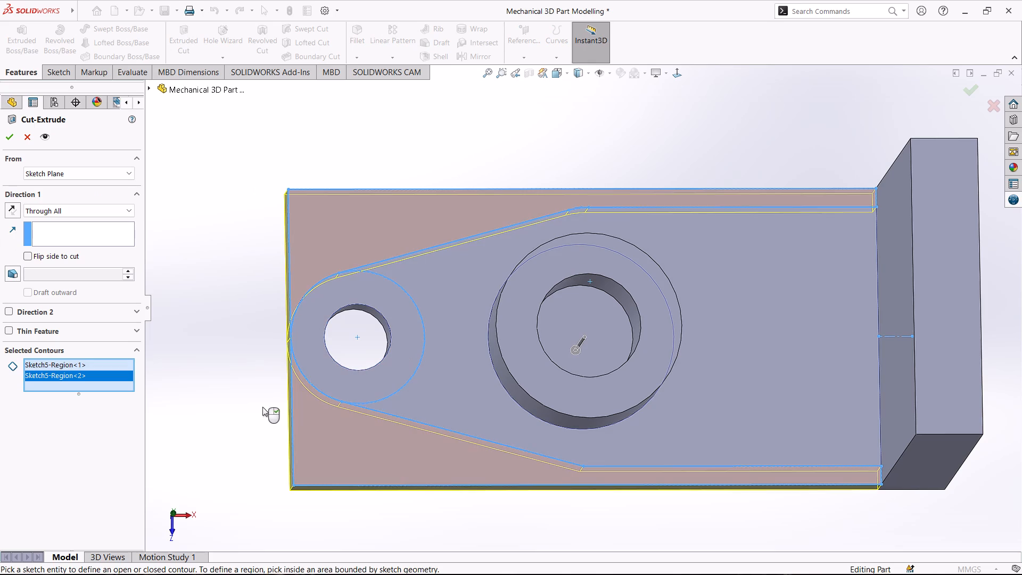
pyautogui.moveTo(216, 355); pyautogui.dragTo(244, 289, button='middle')
pyautogui.scroll(-2, 406, 487)
pyautogui.scroll(2, 425, 498)
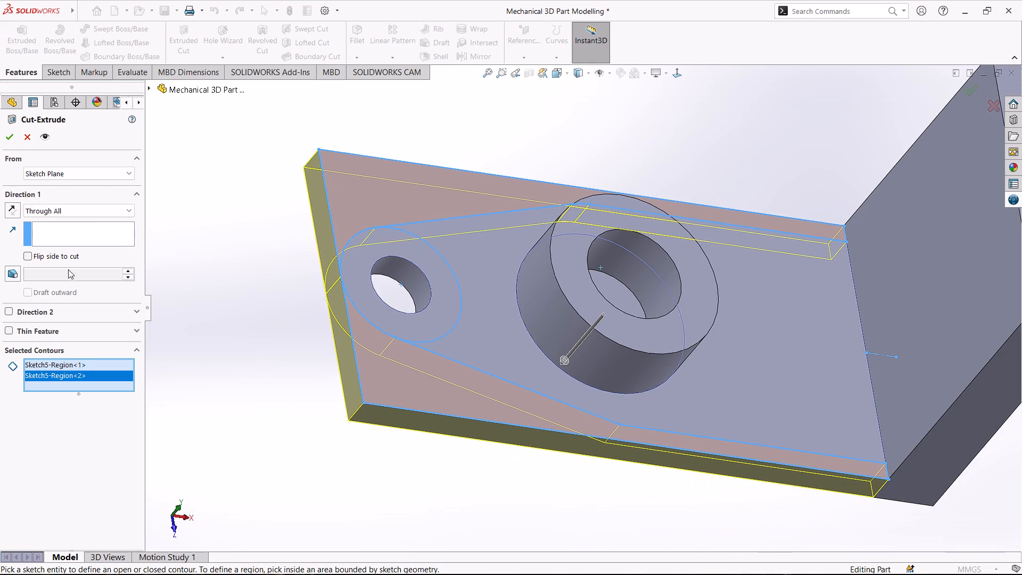
pyautogui.middleClick(423, 468)
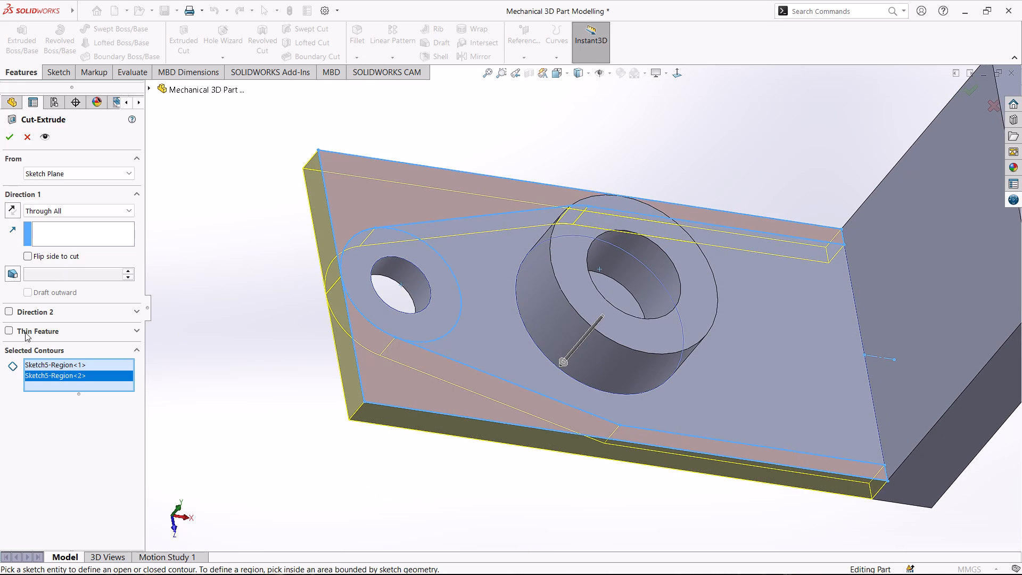
pyautogui.click(5, 141)
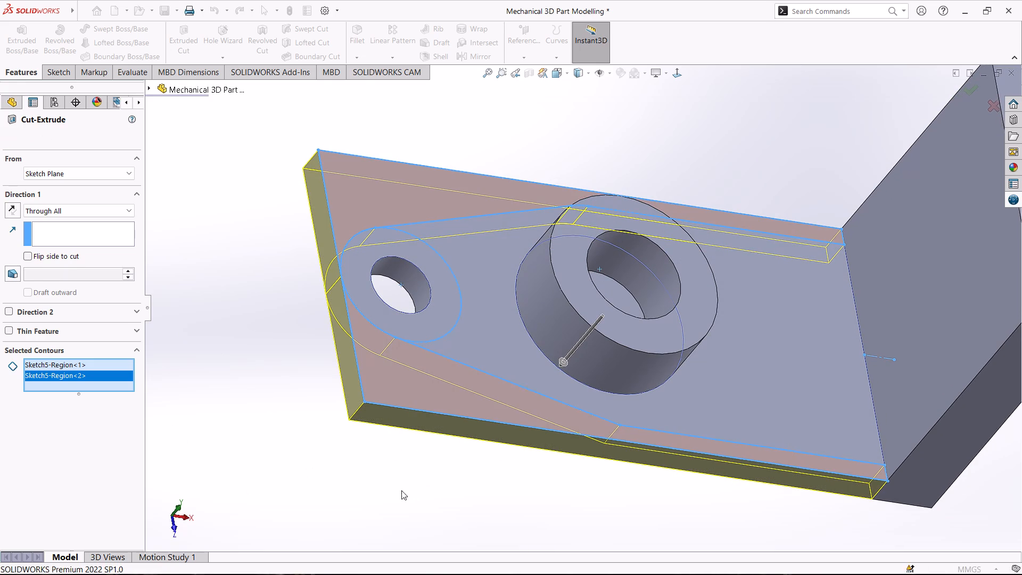
# Clear the selection and examine the trimmed tapered plate, ring boss and wall from several angles.
pyautogui.scroll(1, 416, 482)
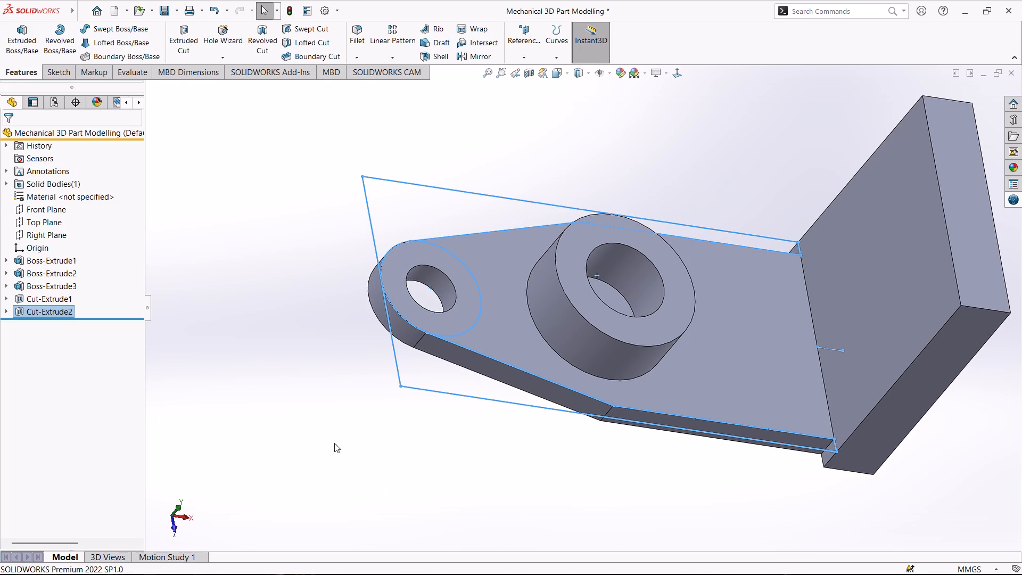
pyautogui.scroll(-1, 340, 443)
pyautogui.click(342, 422)
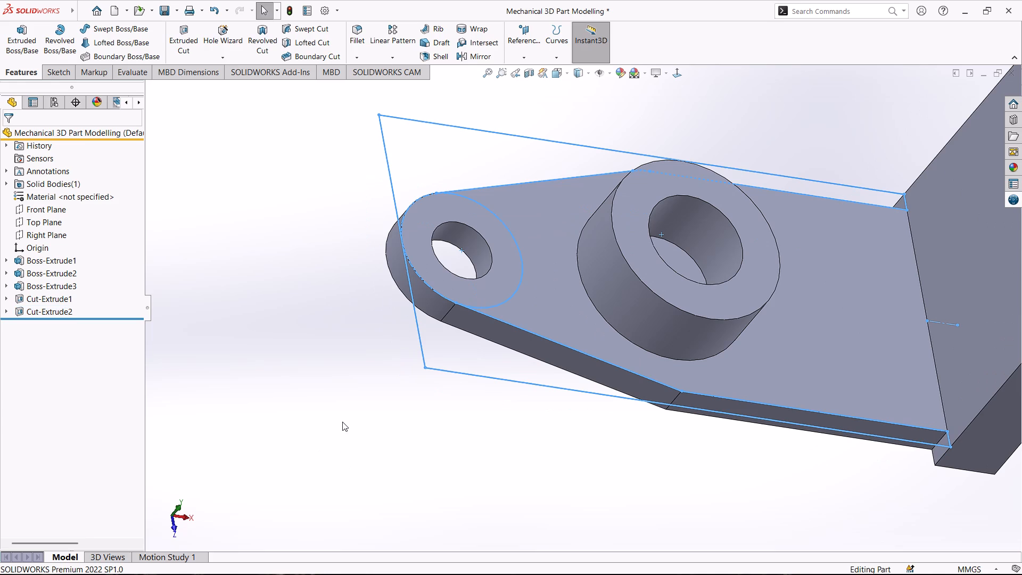
pyautogui.scroll(-2, 772, 358)
pyautogui.scroll(1, 768, 355)
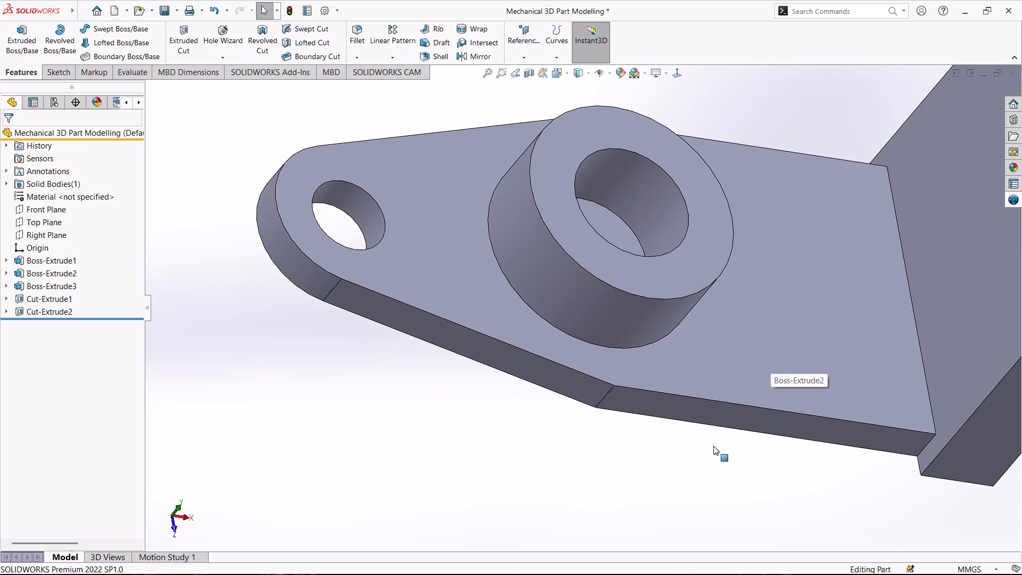
pyautogui.middleClick(692, 461)
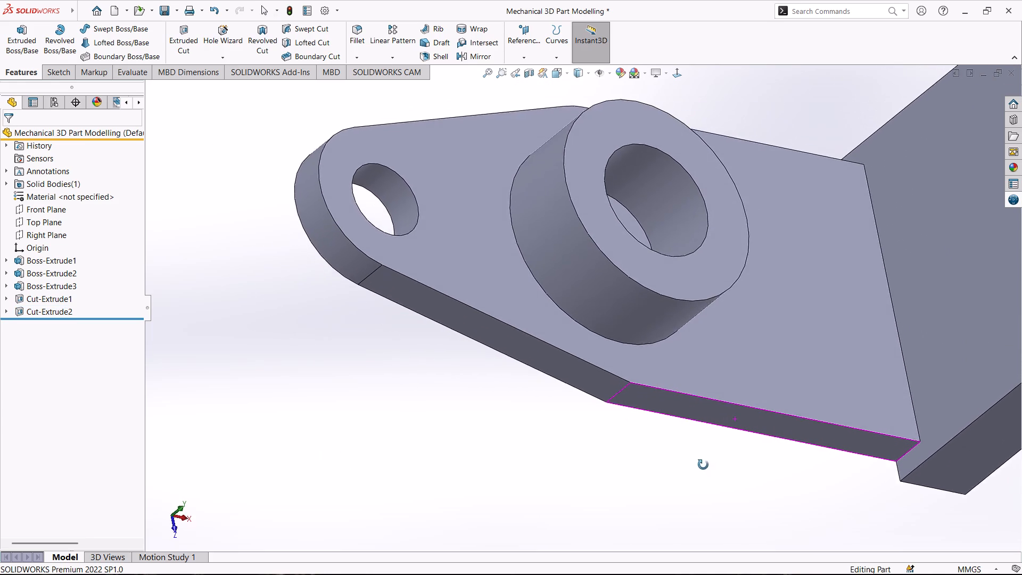
pyautogui.scroll(-1, 793, 316)
pyautogui.scroll(2, 793, 316)
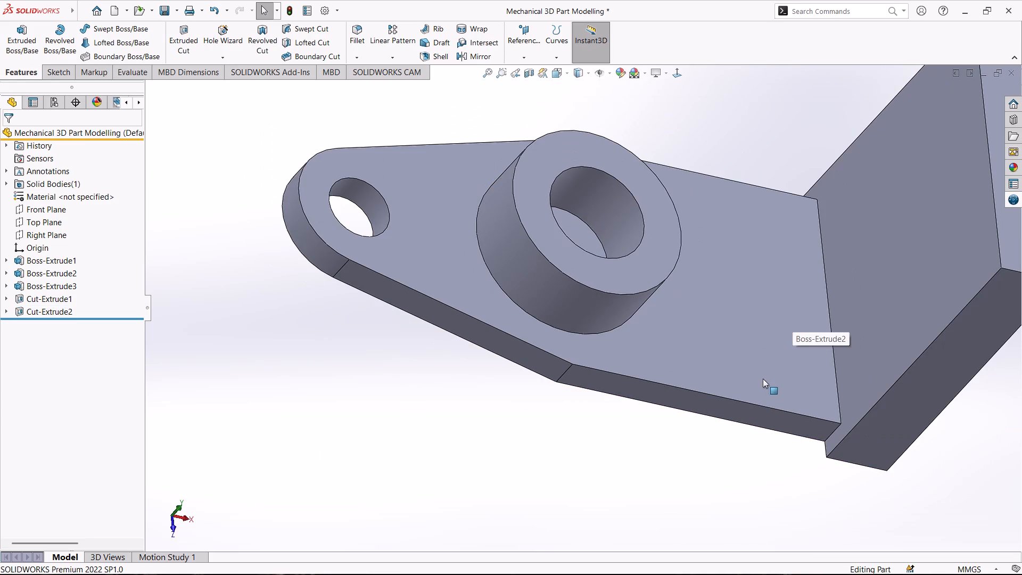
pyautogui.scroll(2, 763, 379)
pyautogui.moveTo(688, 437); pyautogui.dragTo(732, 464, button='middle')
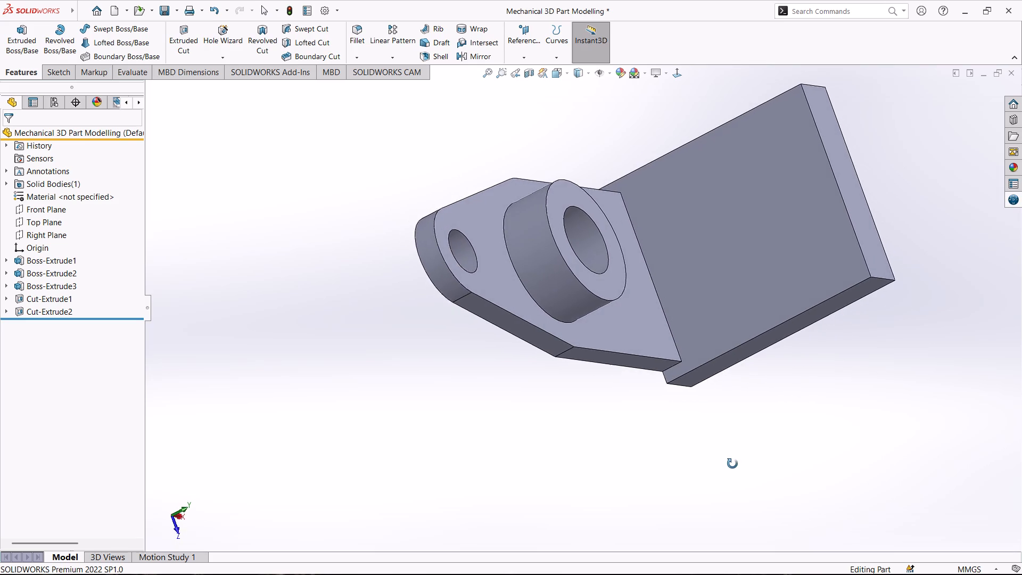
pyautogui.moveTo(732, 464); pyautogui.dragTo(734, 464, button='middle')
pyautogui.scroll(2, 537, 320)
pyautogui.moveTo(469, 307); pyautogui.dragTo(434, 302, button='middle')
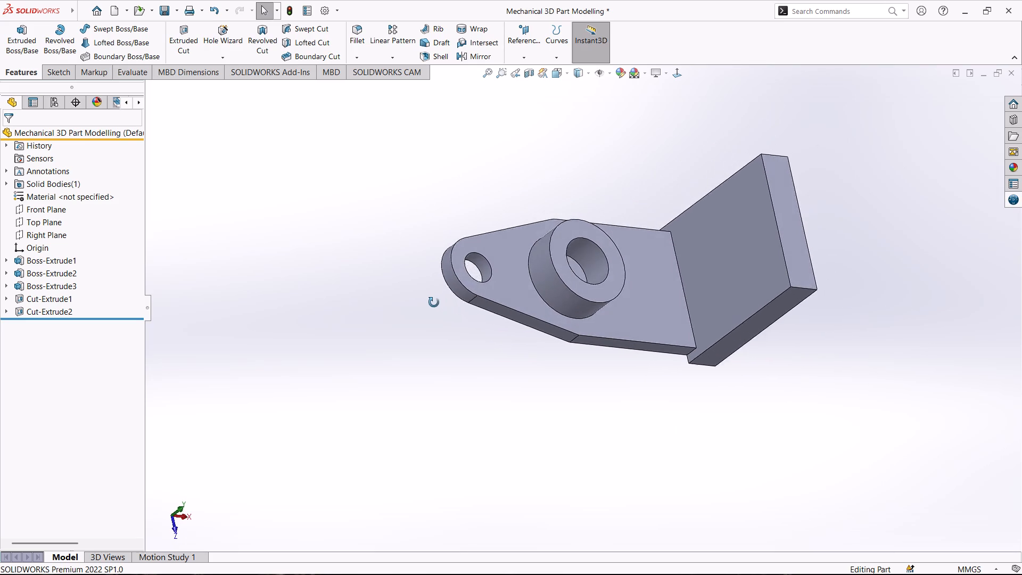
pyautogui.moveTo(434, 302); pyautogui.dragTo(425, 294, button='middle')
pyautogui.scroll(-3, 740, 347)
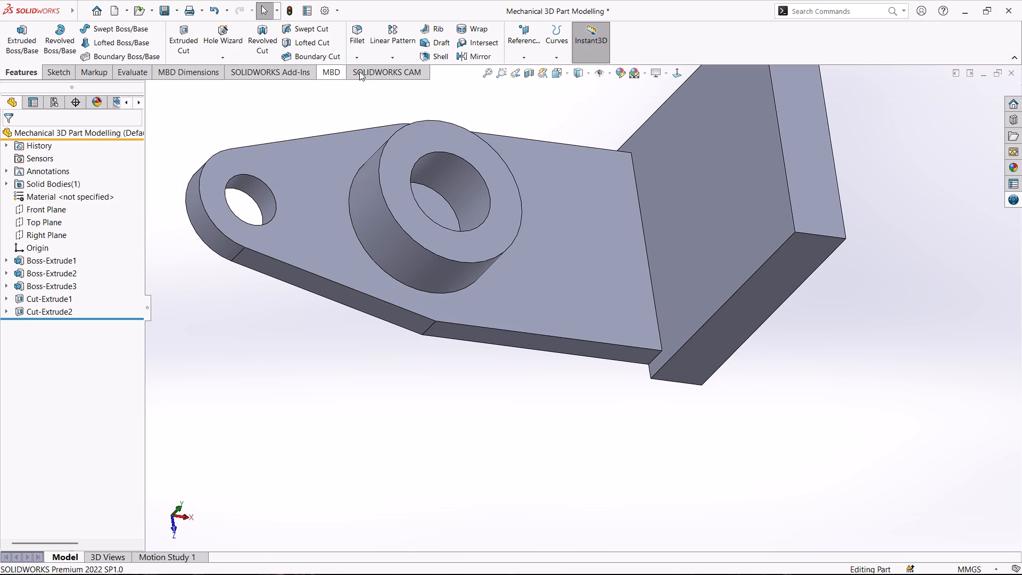
# Fillet the short thickness edge where one side of the tapered plate meets the wall with a 13 mm symmetric radius.
pyautogui.click(354, 38)
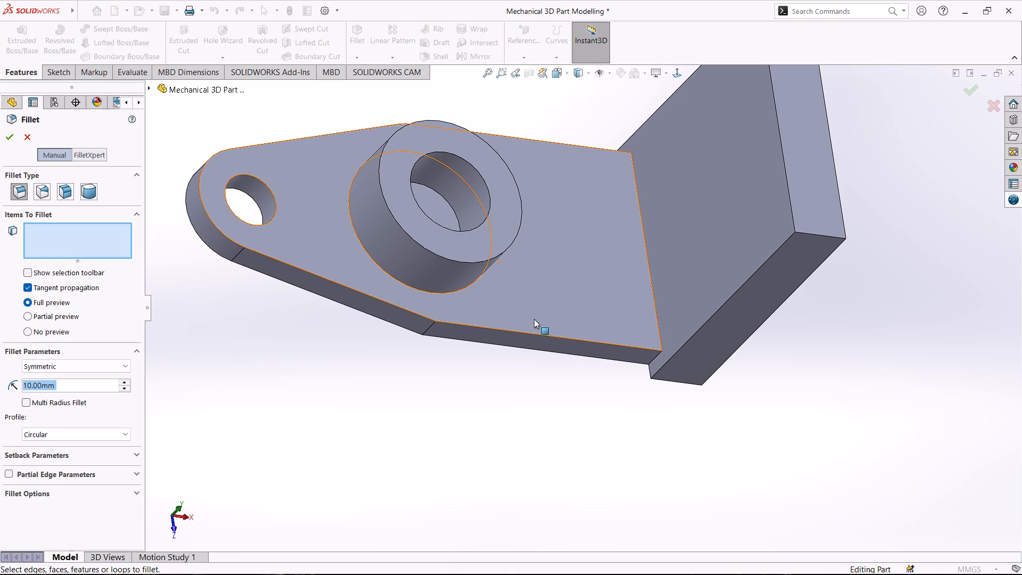
pyautogui.scroll(-2, 653, 359)
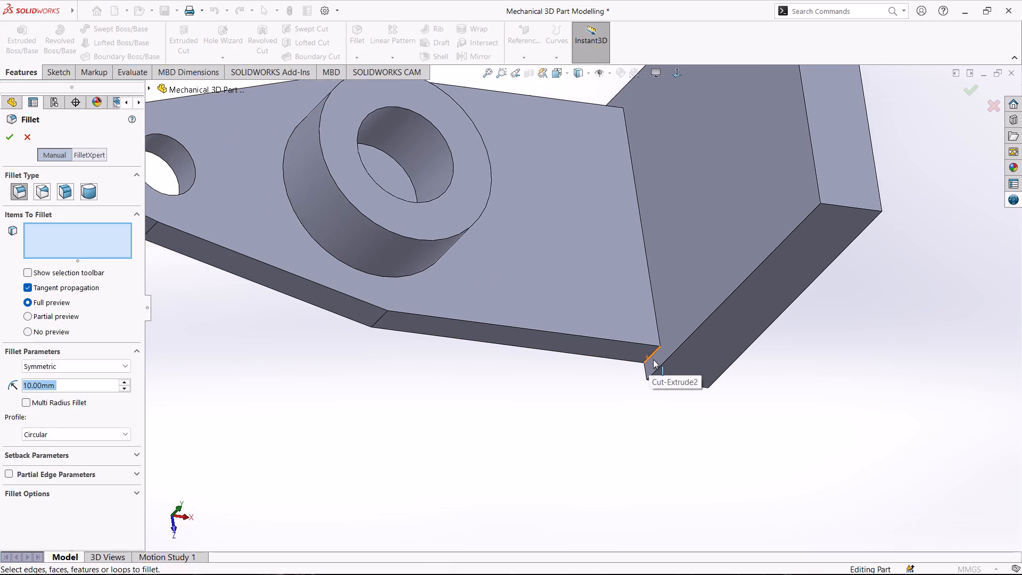
pyautogui.scroll(-2, 653, 359)
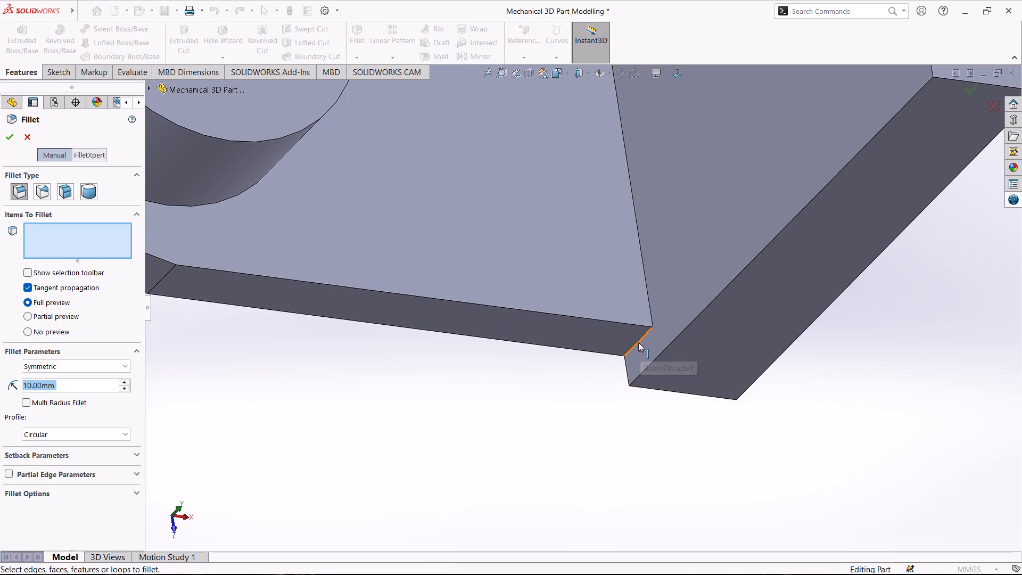
pyautogui.click(638, 342)
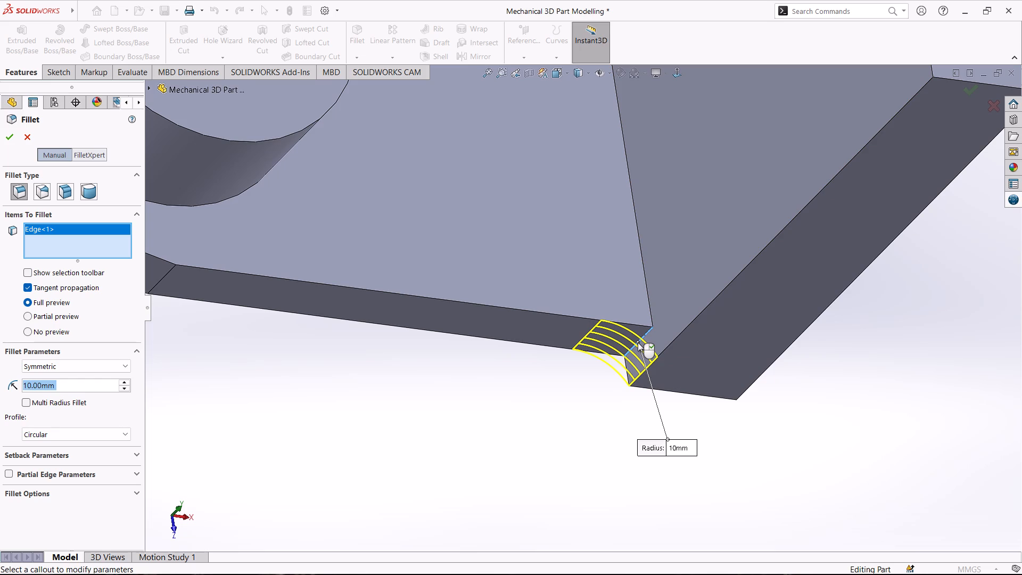
pyautogui.write('13')
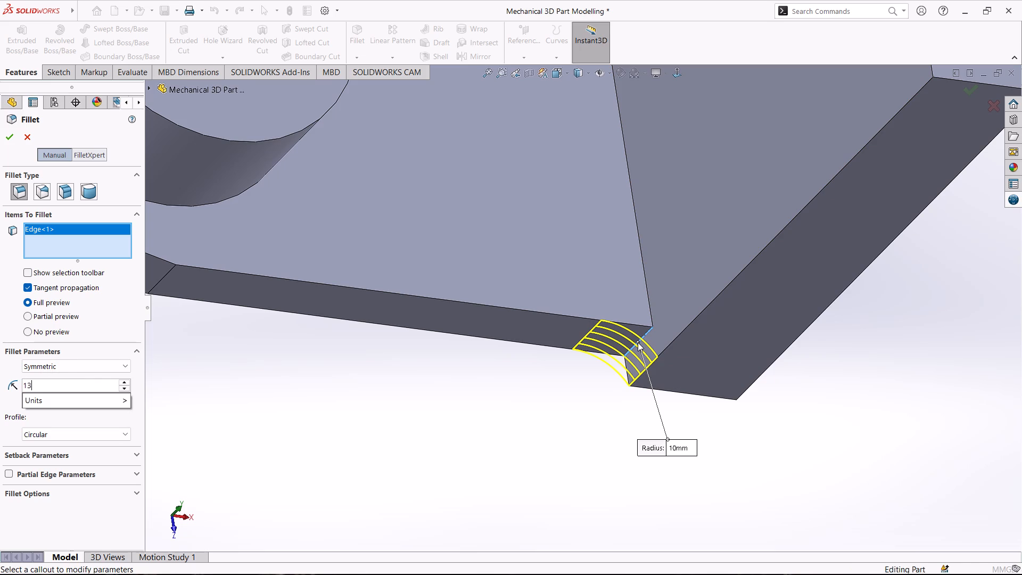
pyautogui.press('Return')
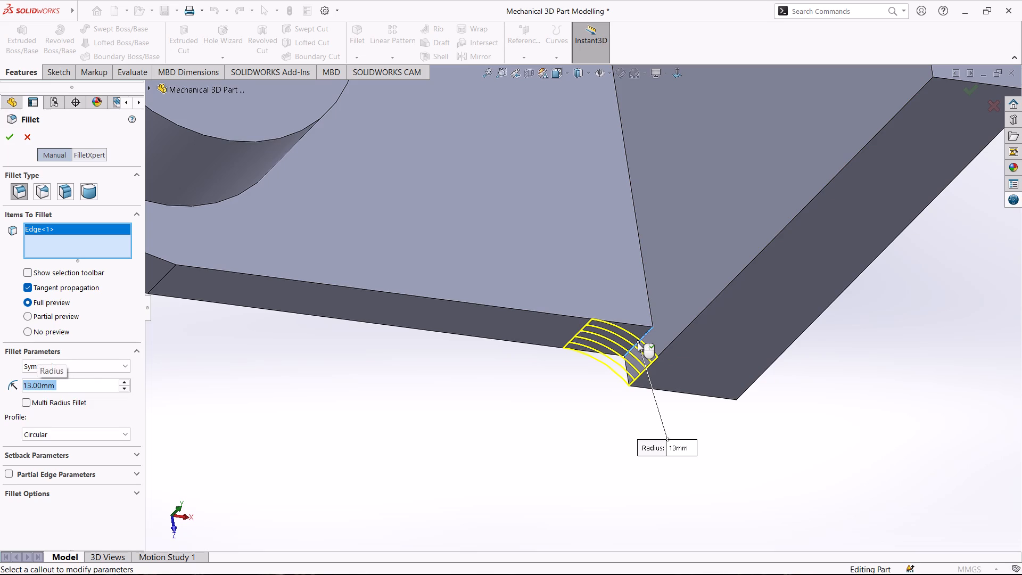
pyautogui.click(13, 137)
# Fillet the matching short edge on the plate's opposite side, where it meets the wall, with a 13 mm radius.
pyautogui.scroll(3, 395, 260)
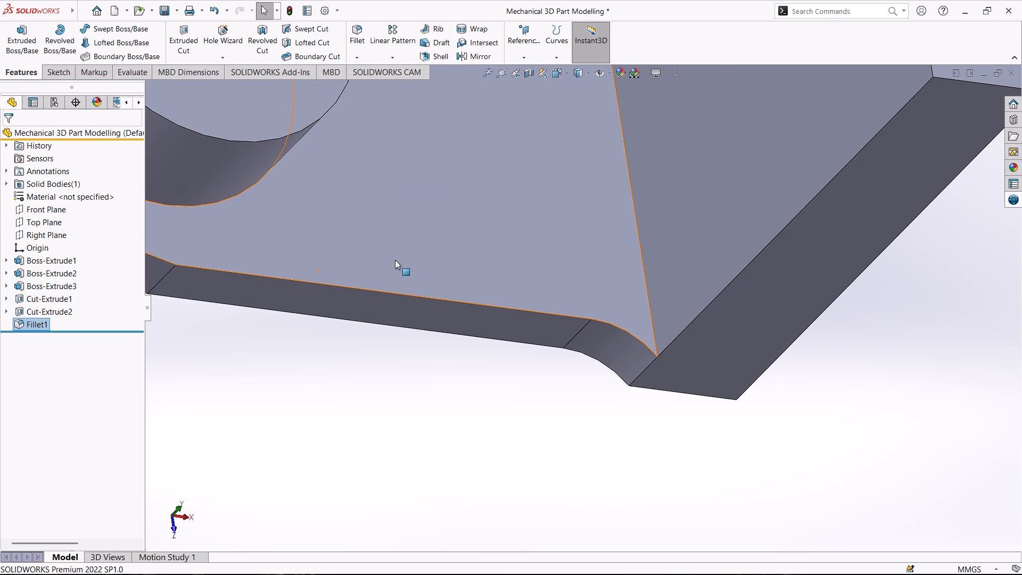
pyautogui.scroll(1, 395, 260)
pyautogui.scroll(2, 409, 98)
pyautogui.scroll(-1, 427, 143)
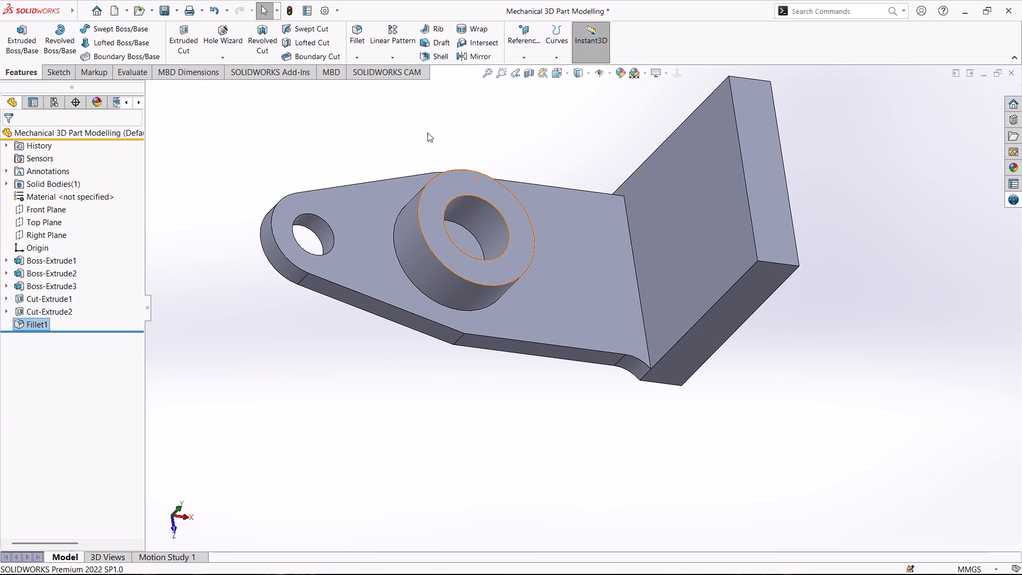
pyautogui.moveTo(427, 133); pyautogui.dragTo(471, 203, button='middle')
pyautogui.scroll(1, 489, 121)
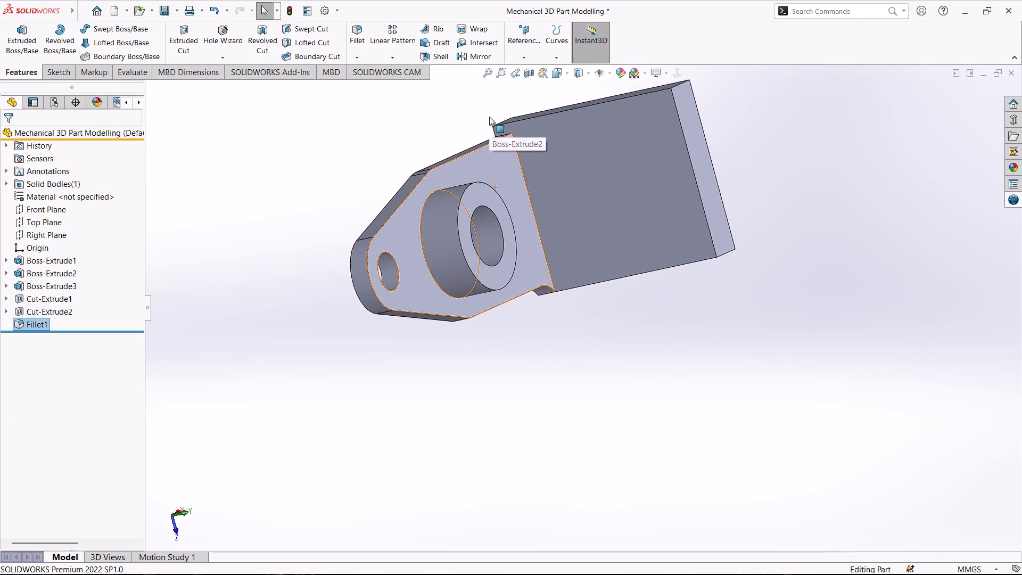
pyautogui.scroll(-4, 489, 117)
pyautogui.scroll(-1, 557, 182)
pyautogui.moveTo(360, 172); pyautogui.dragTo(389, 221, button='middle')
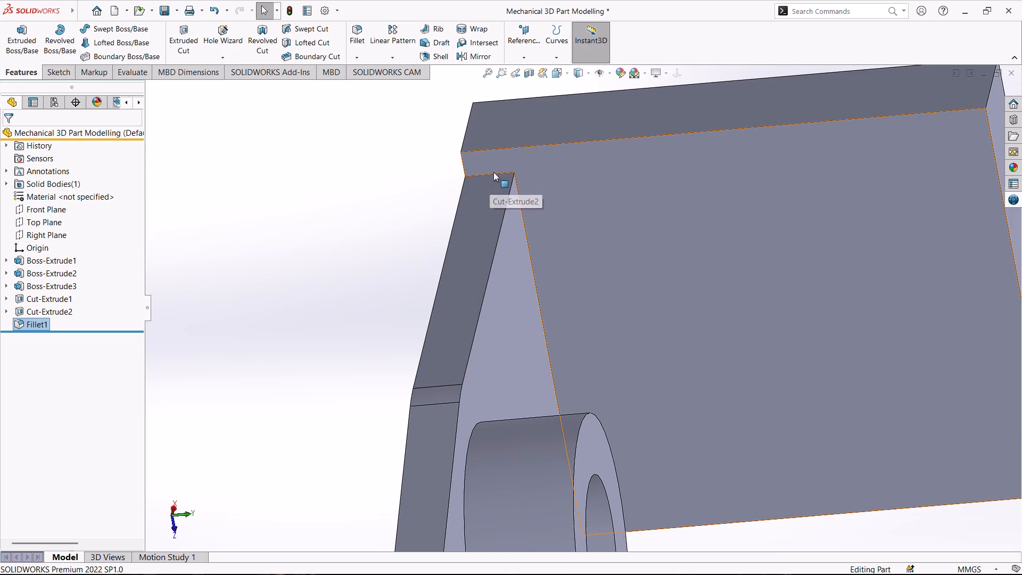
pyautogui.click(493, 172)
pyautogui.click(282, 202)
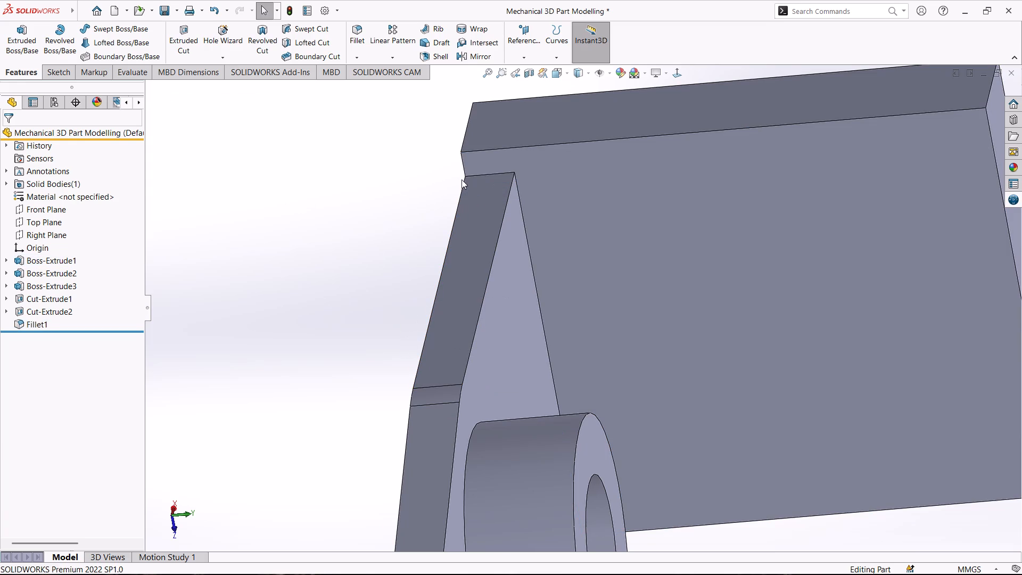
pyautogui.click(485, 175)
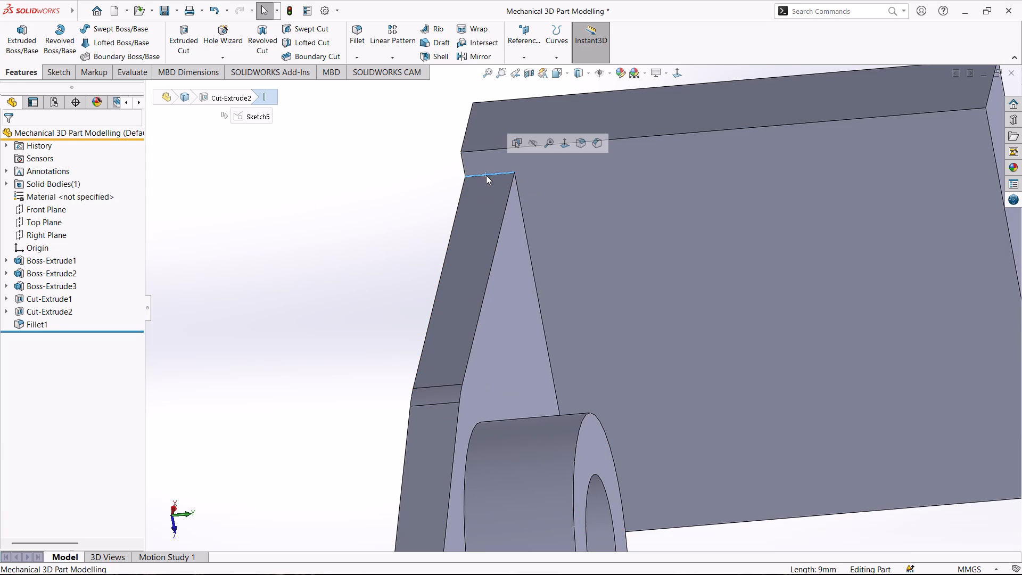
pyautogui.click(576, 142)
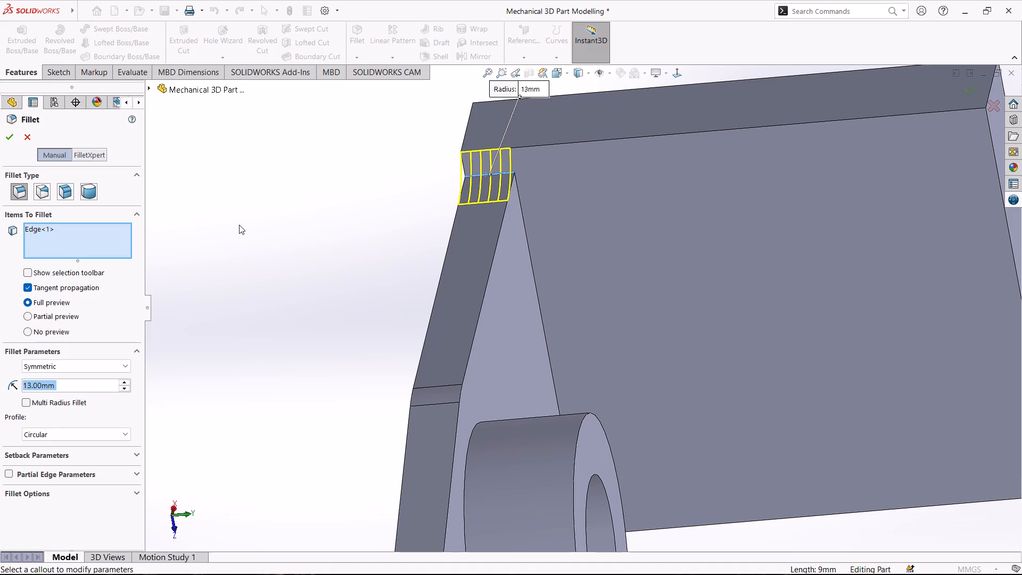
pyautogui.click(80, 387)
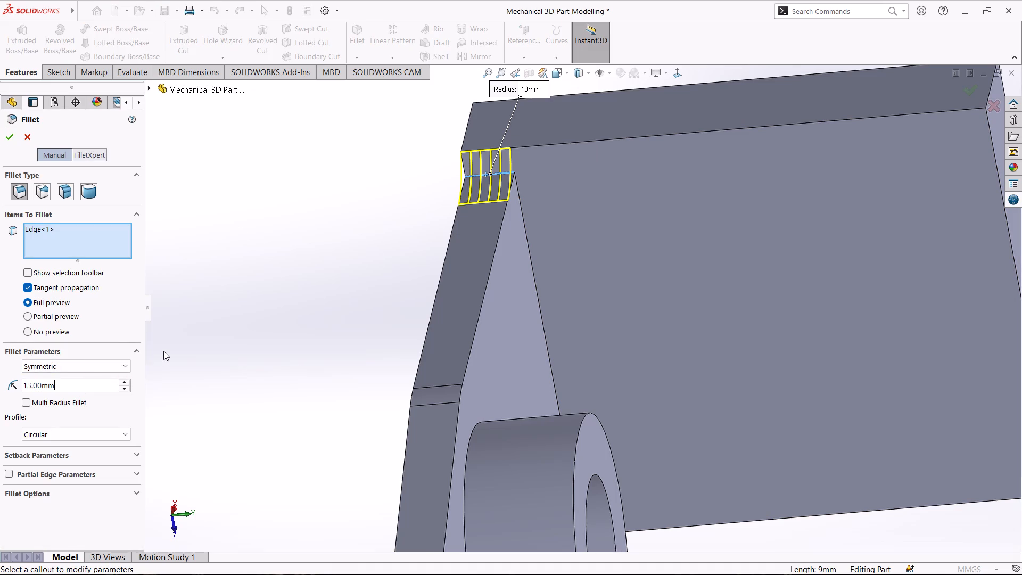
pyautogui.click(5, 140)
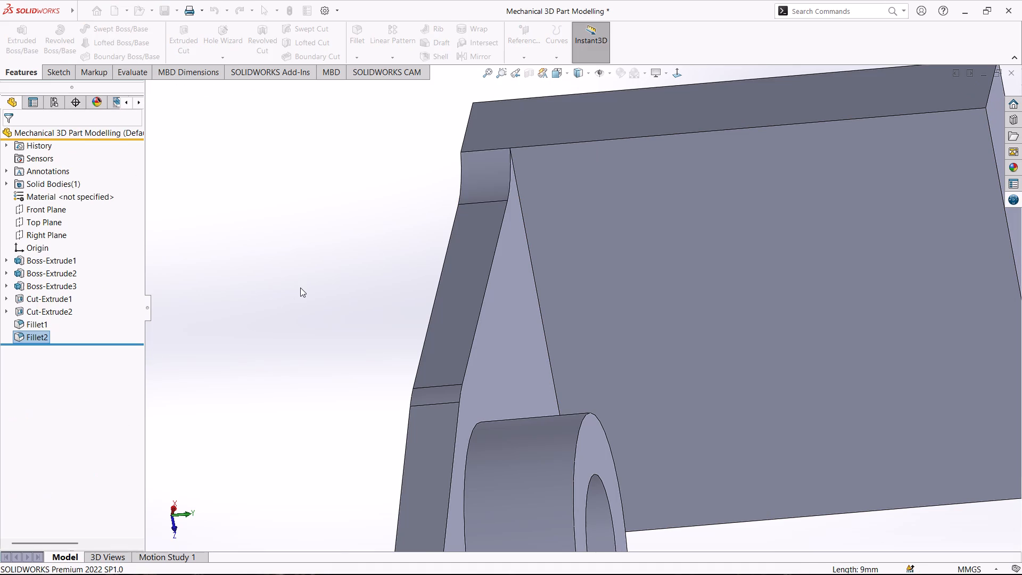
# Examine the filleted plate-to-wall corners, ring boss and tapered plate from several angles.
pyautogui.scroll(2, 300, 287)
pyautogui.moveTo(365, 334); pyautogui.dragTo(340, 302, button='middle')
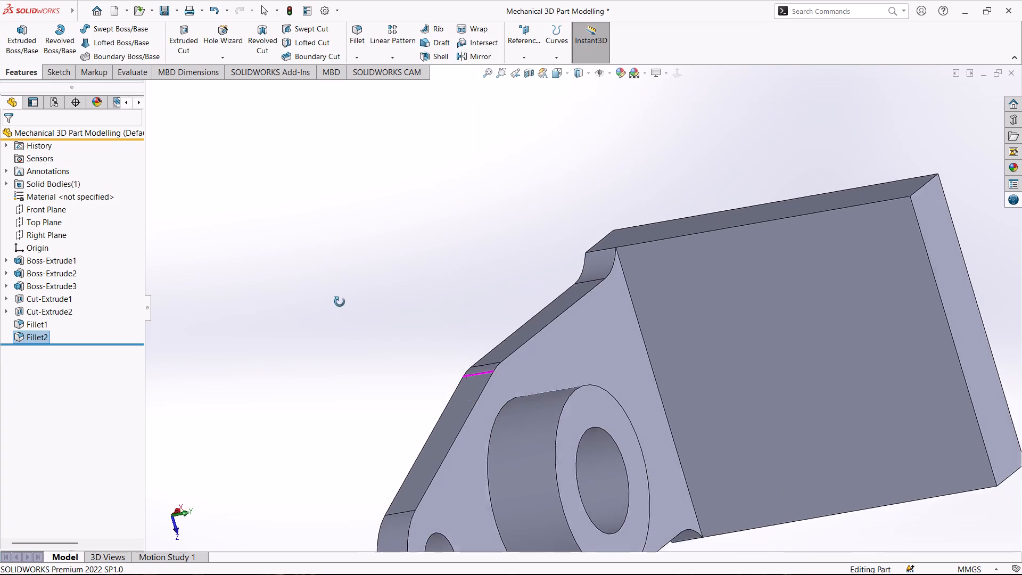
pyautogui.moveTo(340, 302); pyautogui.dragTo(334, 293, button='middle')
pyautogui.scroll(-3, 628, 482)
pyautogui.scroll(5, 622, 469)
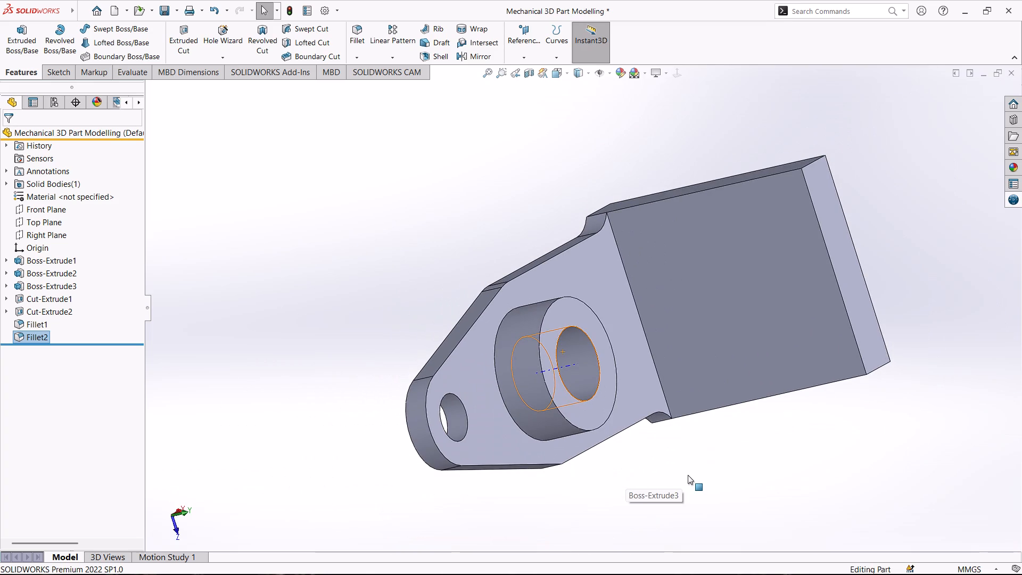
pyautogui.moveTo(693, 475); pyautogui.dragTo(656, 423, button='middle')
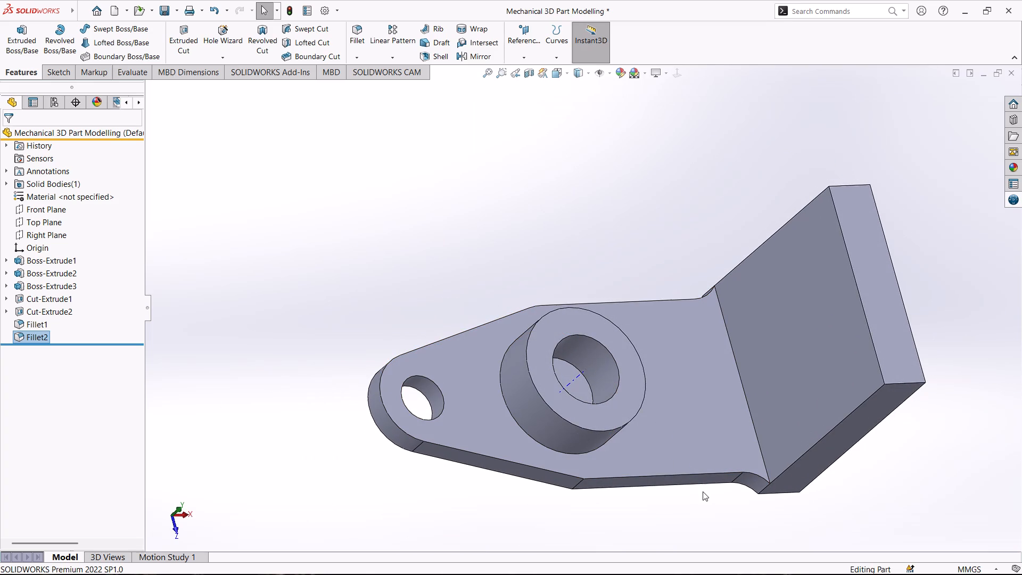
pyautogui.scroll(-2, 703, 491)
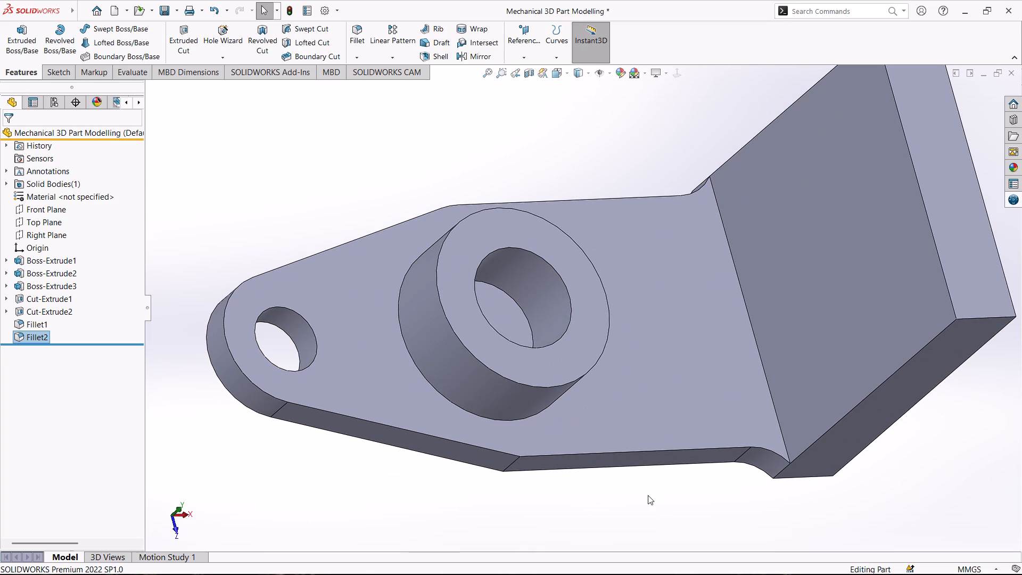
# Save the part and clear the selection.
pyautogui.hotkey('ctrl', 's')
pyautogui.keyDown('ctrl'); pyautogui.click(648, 495); pyautogui.keyUp('ctrl')
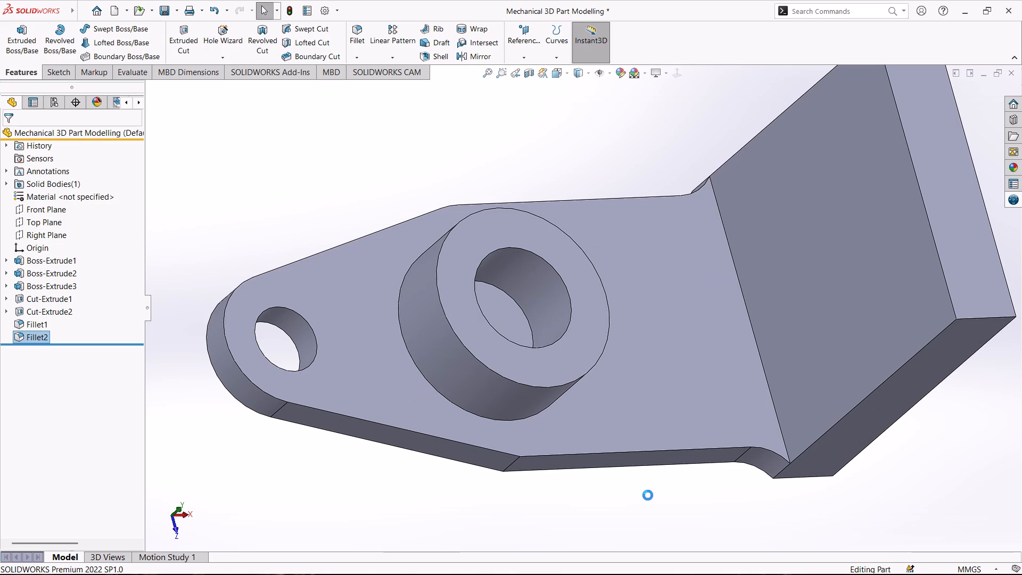
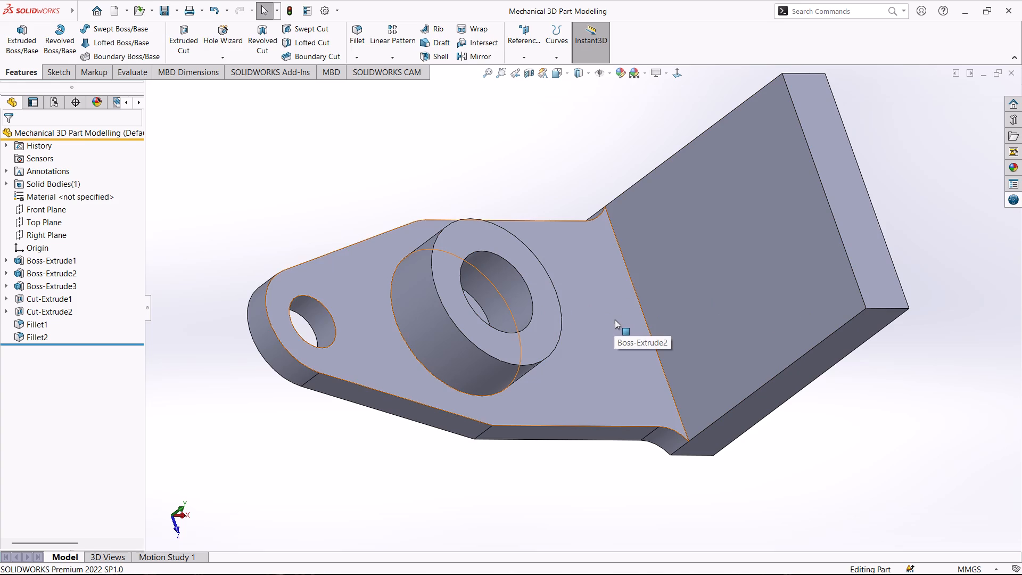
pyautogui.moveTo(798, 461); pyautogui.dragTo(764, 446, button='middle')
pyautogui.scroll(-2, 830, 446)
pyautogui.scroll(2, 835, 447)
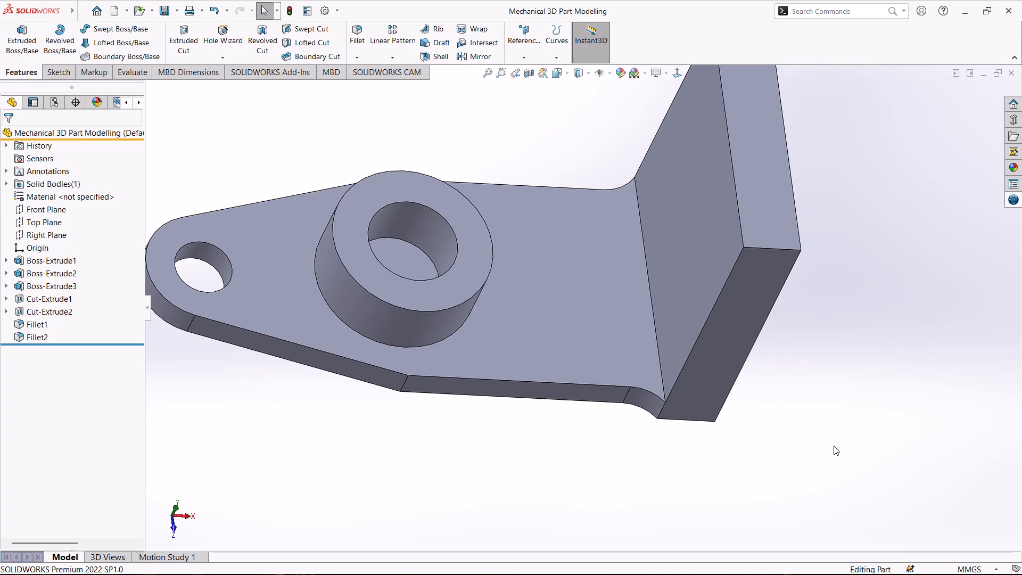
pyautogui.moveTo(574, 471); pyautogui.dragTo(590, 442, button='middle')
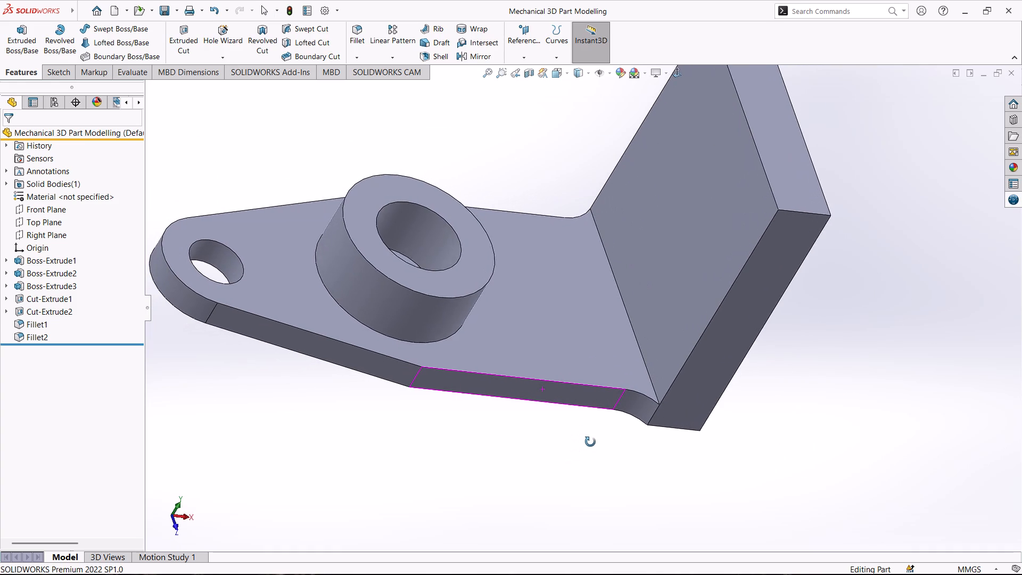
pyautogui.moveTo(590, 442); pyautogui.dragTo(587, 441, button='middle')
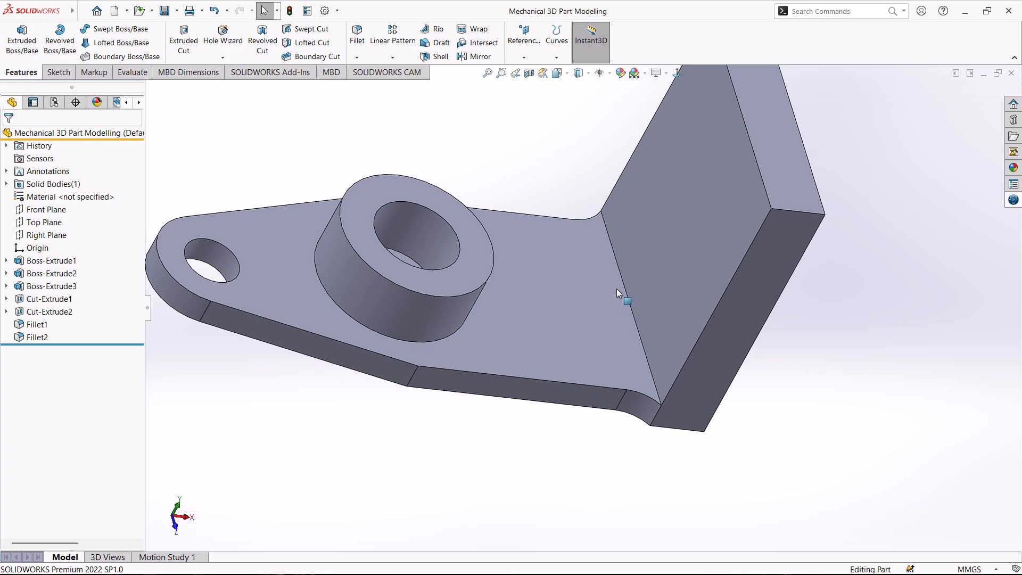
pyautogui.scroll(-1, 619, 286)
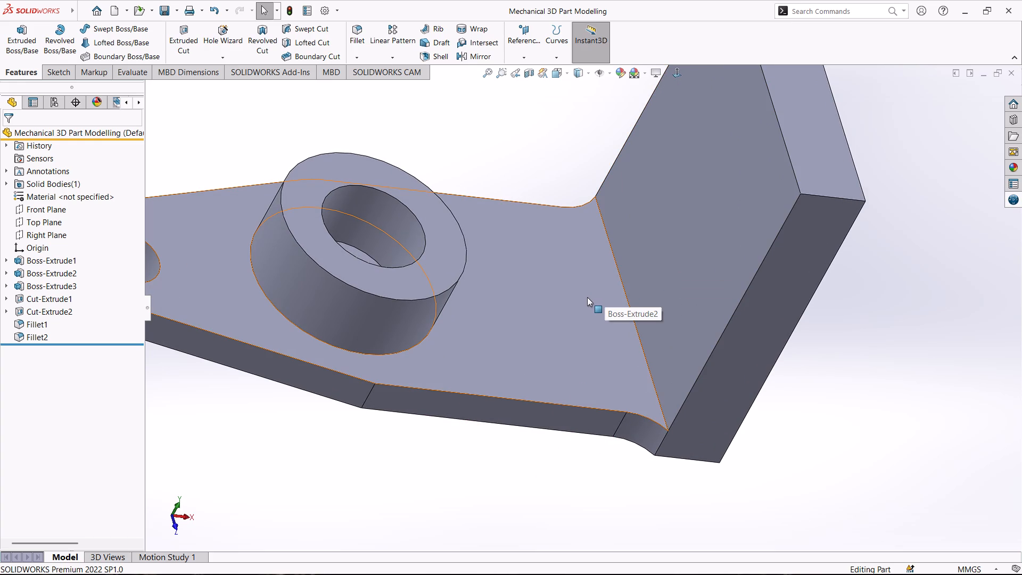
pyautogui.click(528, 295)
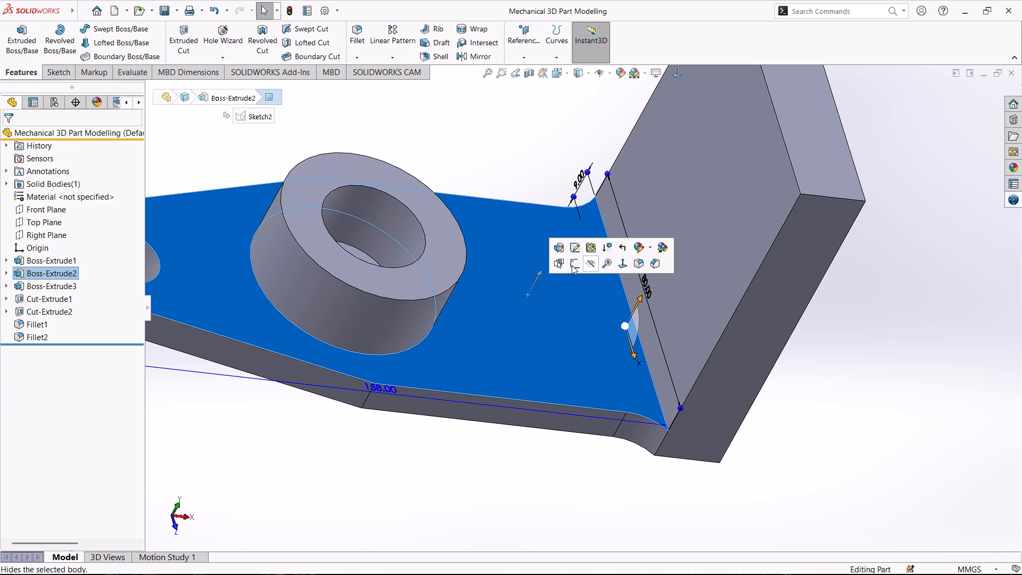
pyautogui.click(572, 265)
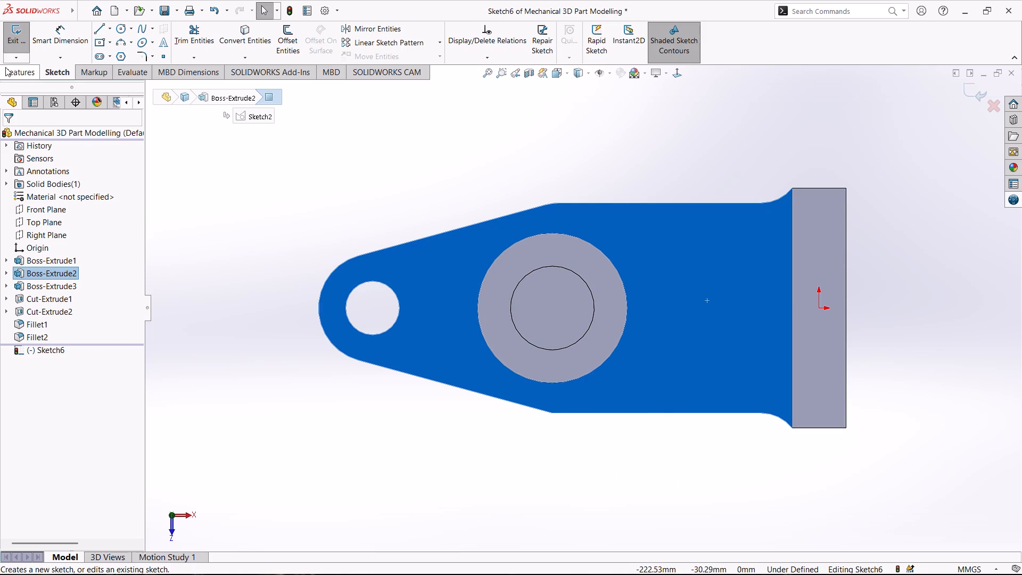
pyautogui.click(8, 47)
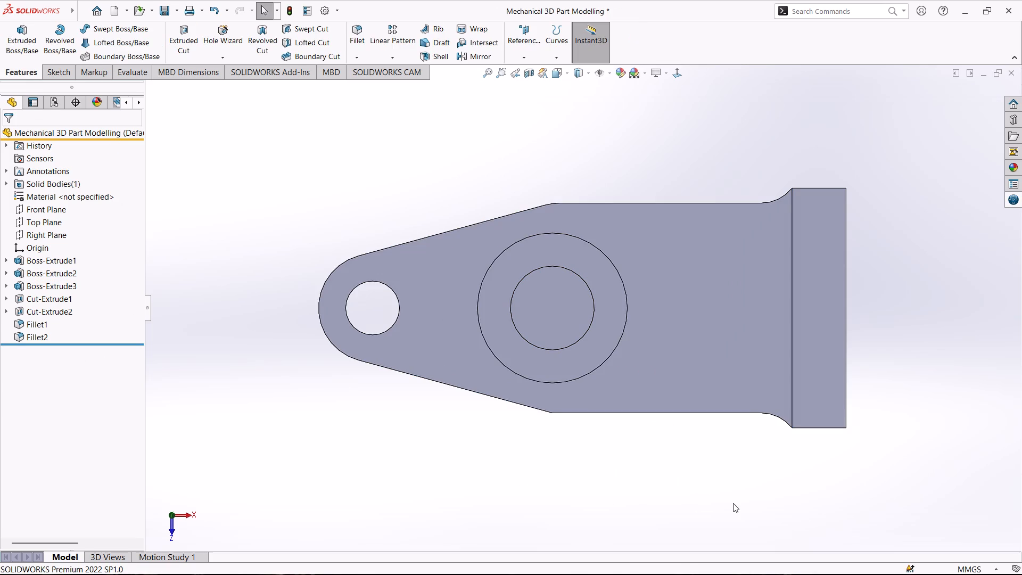
# Sketch a three-point arc on the Front Plane from the ring boss's top corner to the wall's top inner corner, radius about 90 mm, curving downward.
pyautogui.moveTo(733, 503); pyautogui.dragTo(737, 406, button='middle')
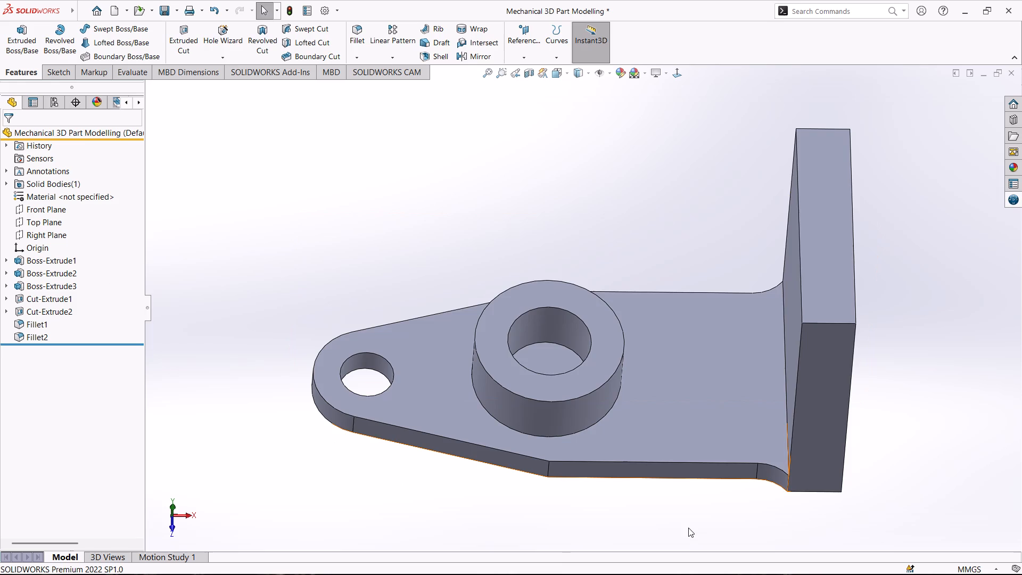
pyautogui.moveTo(688, 528); pyautogui.dragTo(688, 457, button='middle')
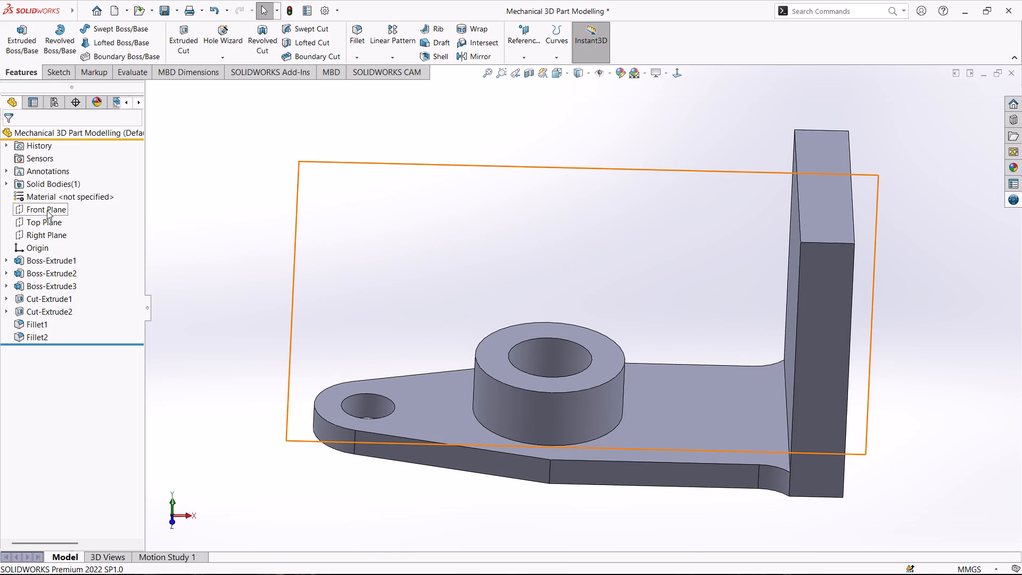
pyautogui.click(47, 210)
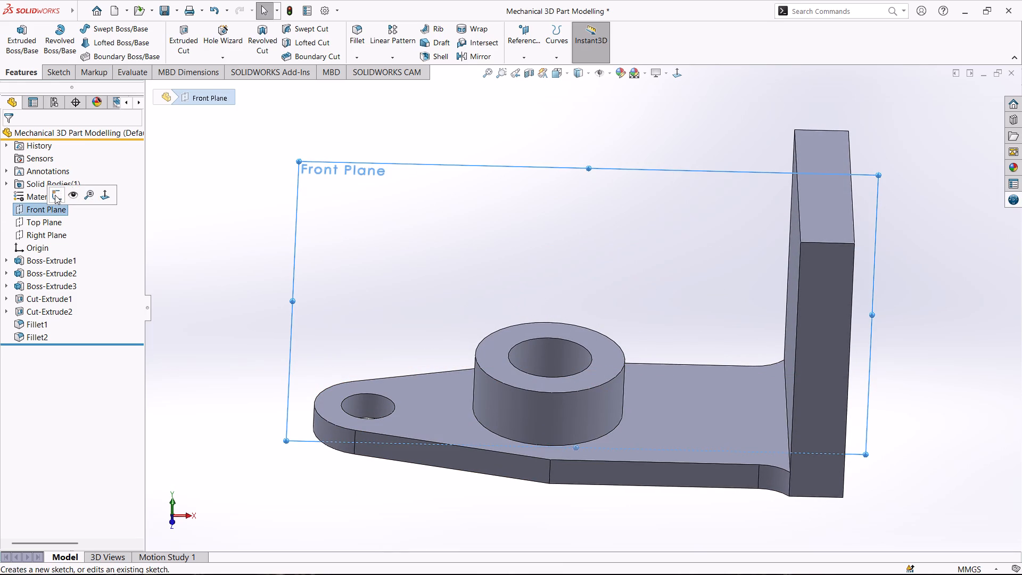
pyautogui.click(55, 195)
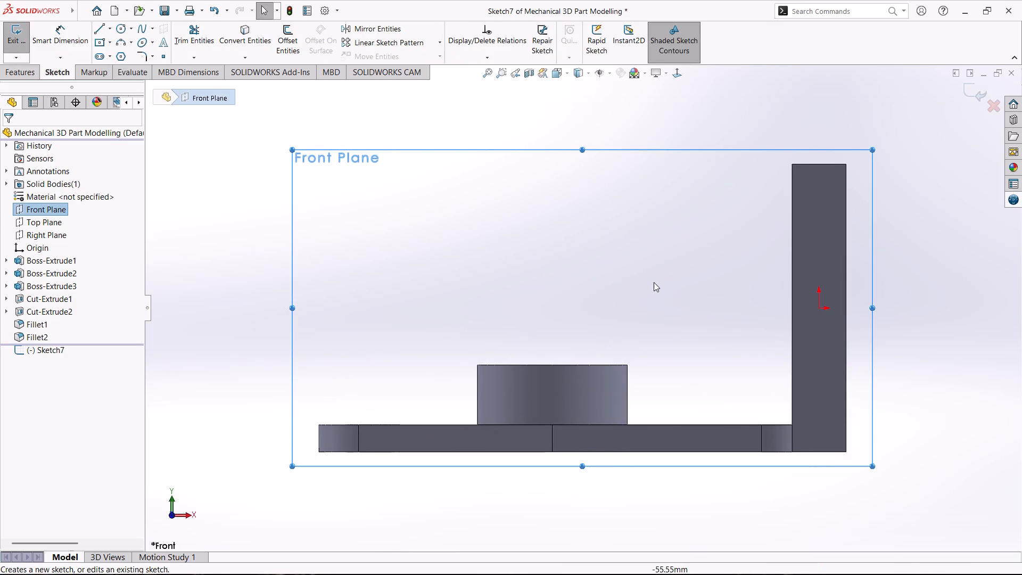
pyautogui.scroll(-1, 654, 279)
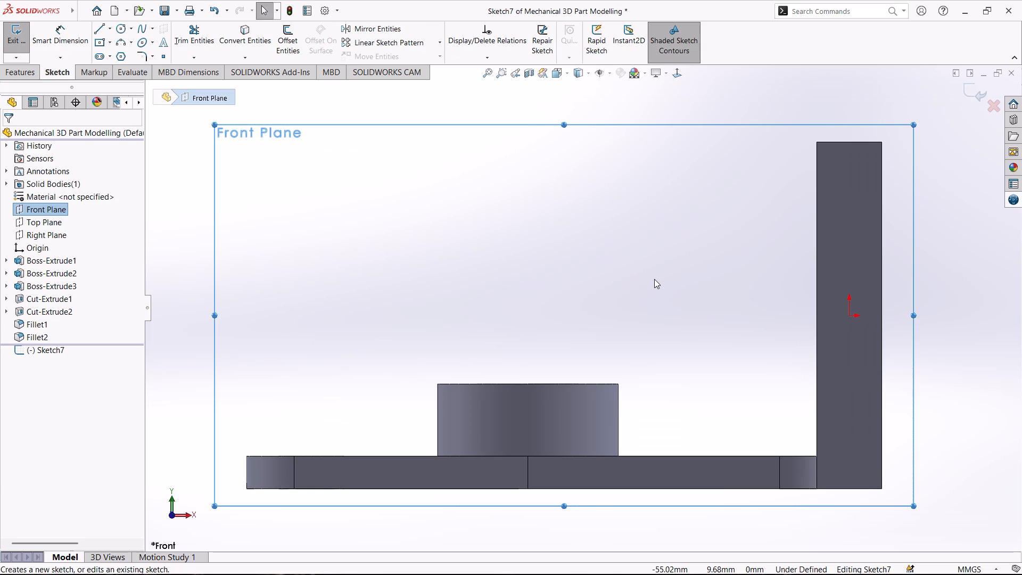
pyautogui.click(133, 46)
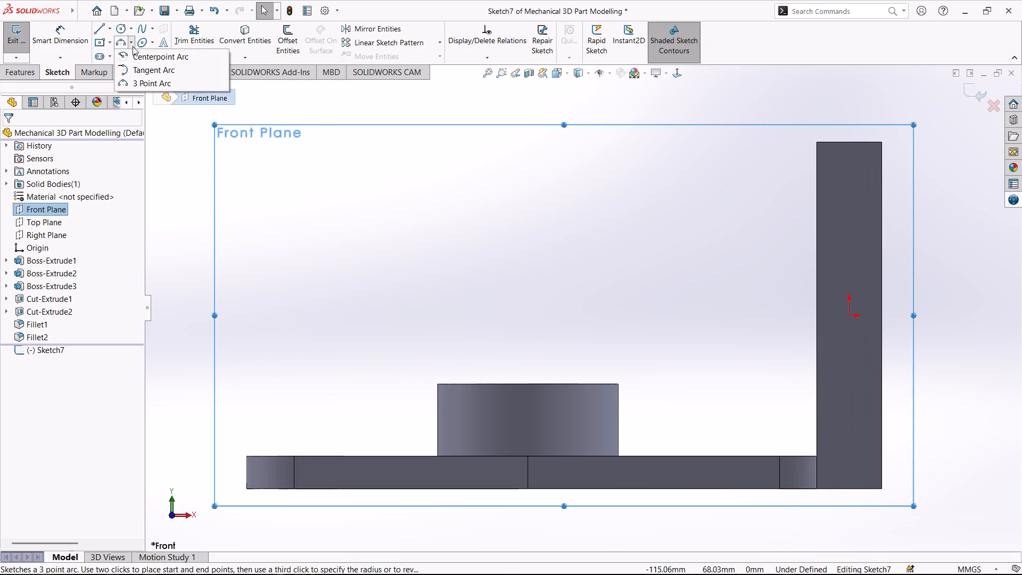
pyautogui.click(137, 81)
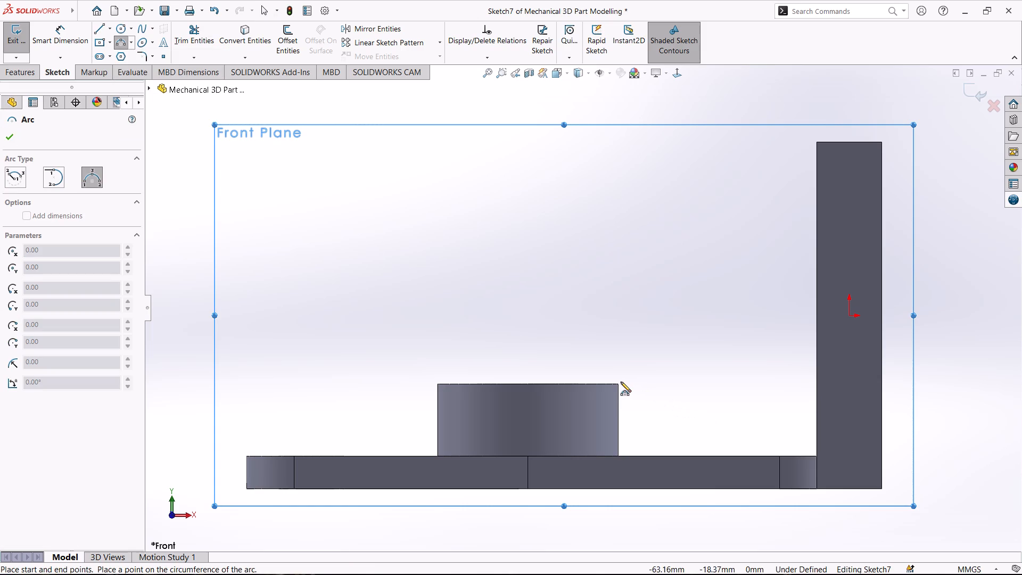
pyautogui.scroll(-2, 640, 369)
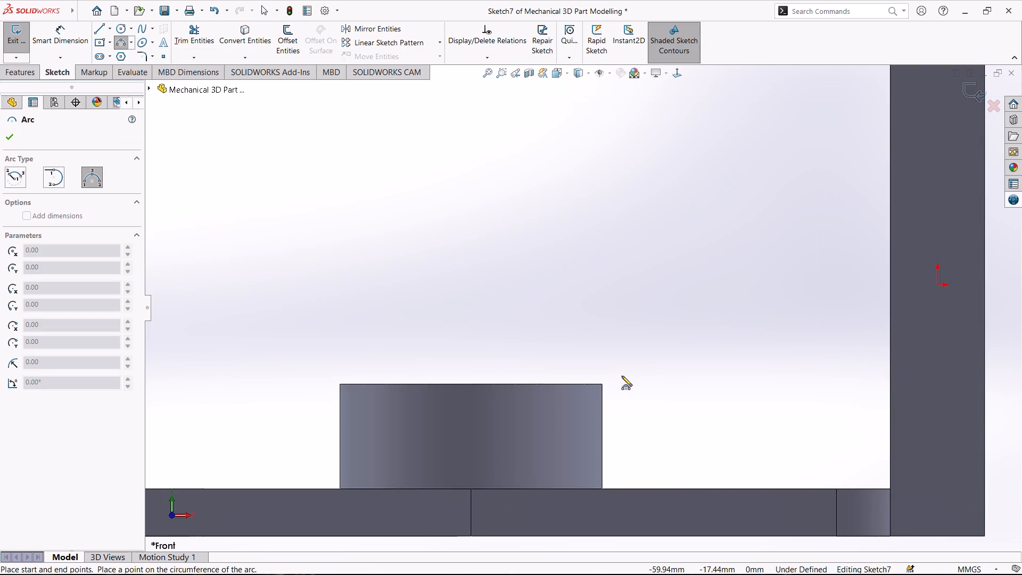
pyautogui.scroll(1, 610, 378)
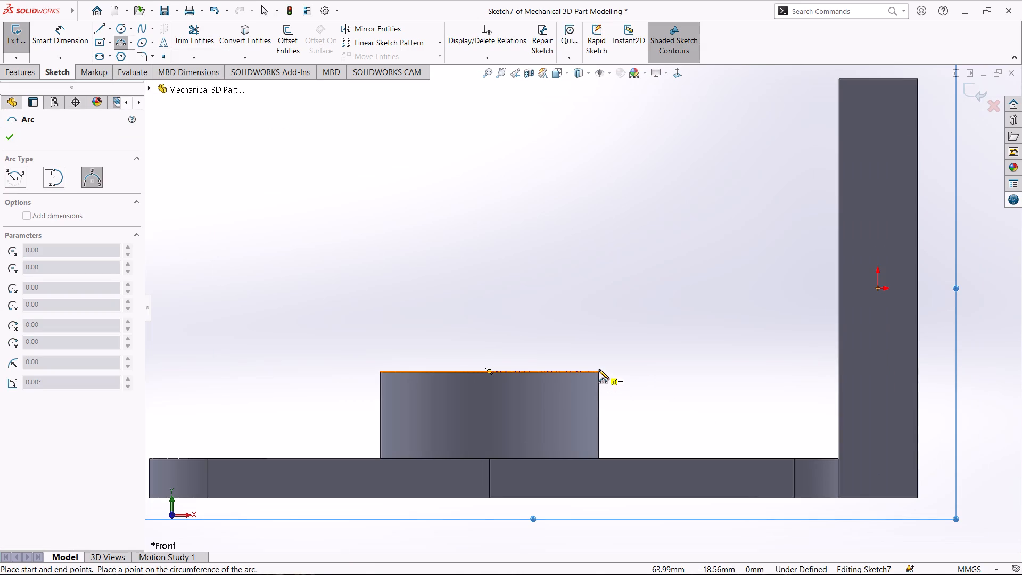
pyautogui.click(599, 369)
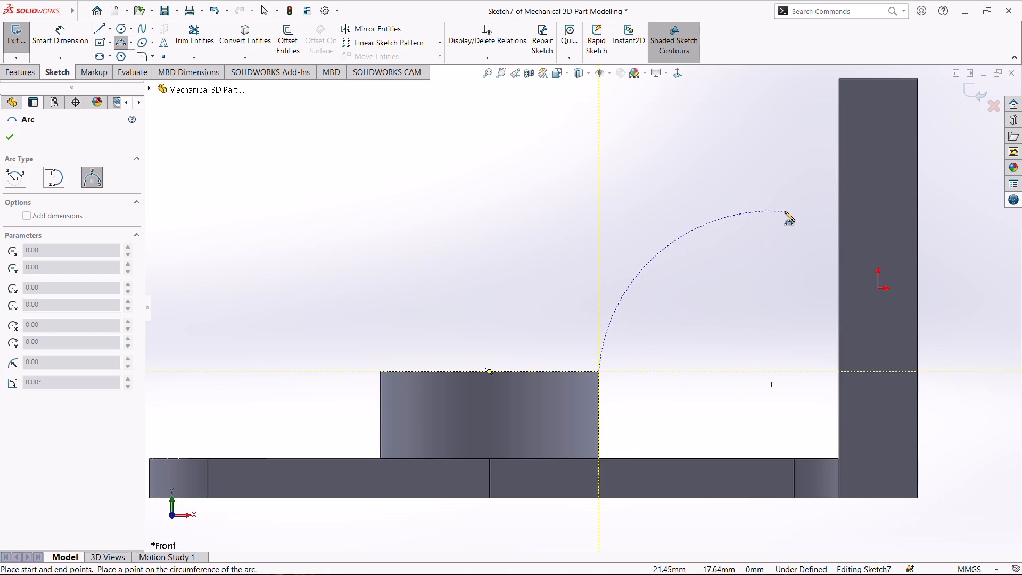
pyautogui.click(839, 79)
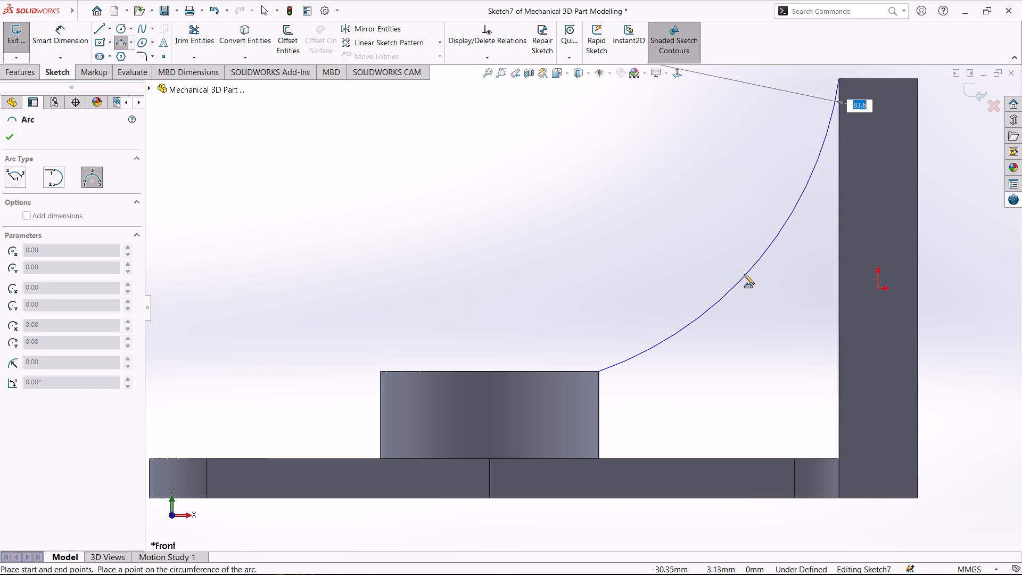
pyautogui.click(742, 273)
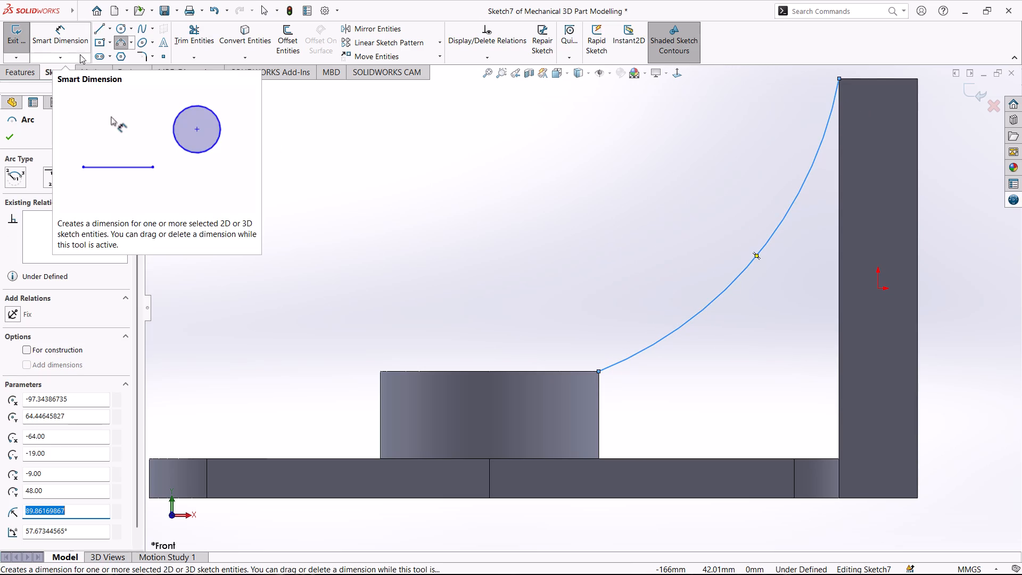
# Dimension the arc between the ring boss and the wall with an 80 mm radius.
pyautogui.click(72, 43)
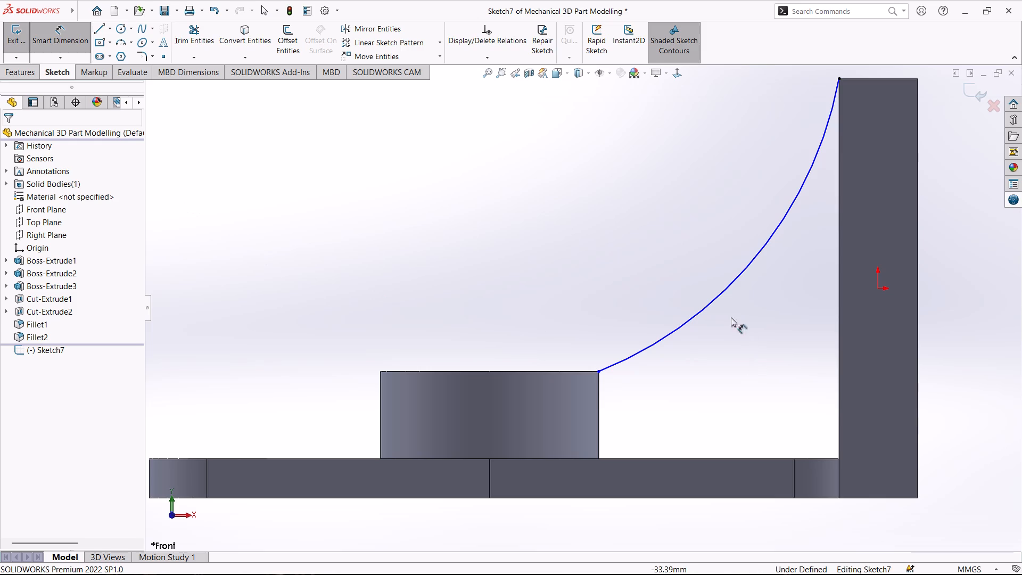
pyautogui.click(724, 291)
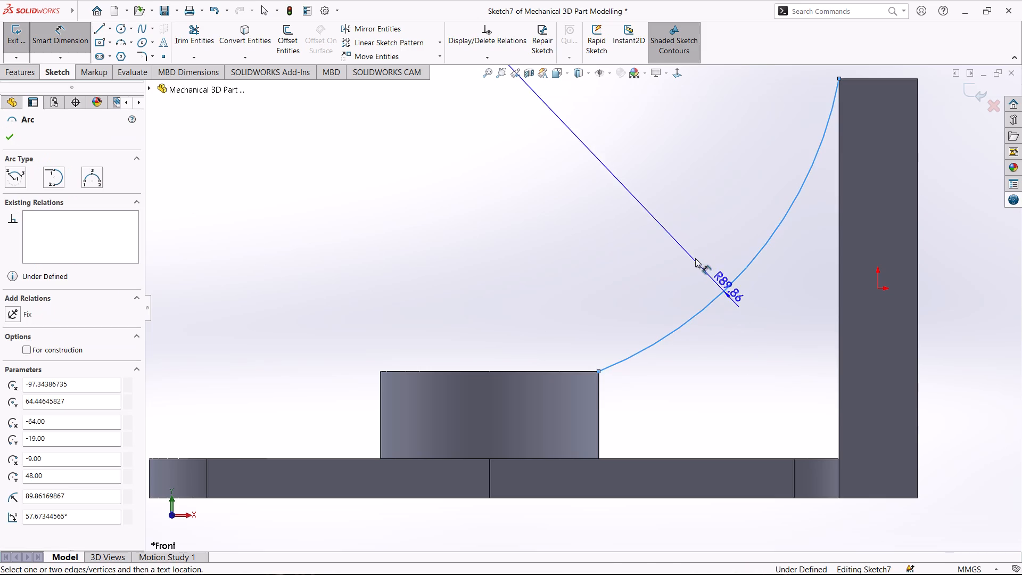
pyautogui.click(691, 258)
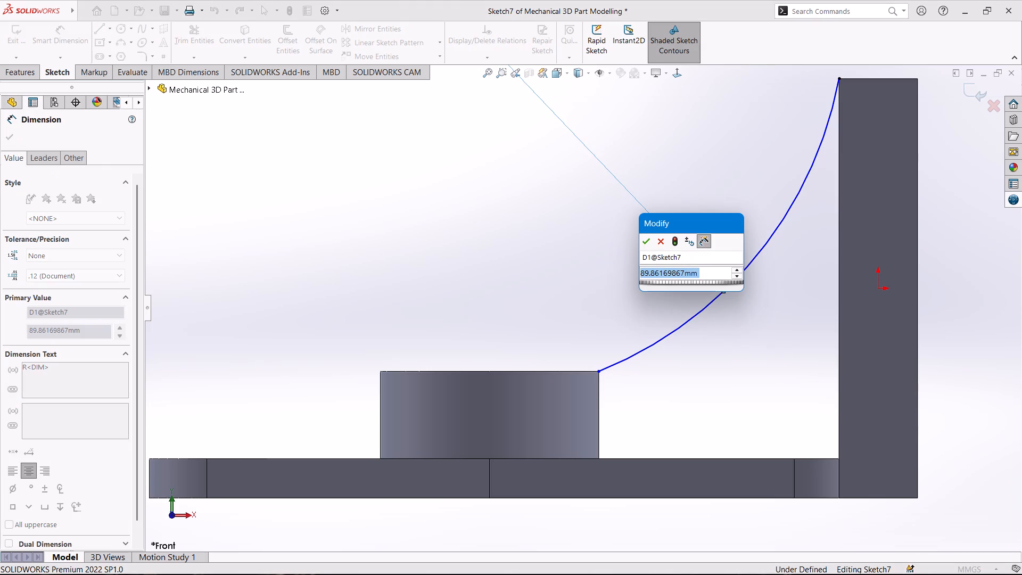
pyautogui.write('80')
pyautogui.press('Return')
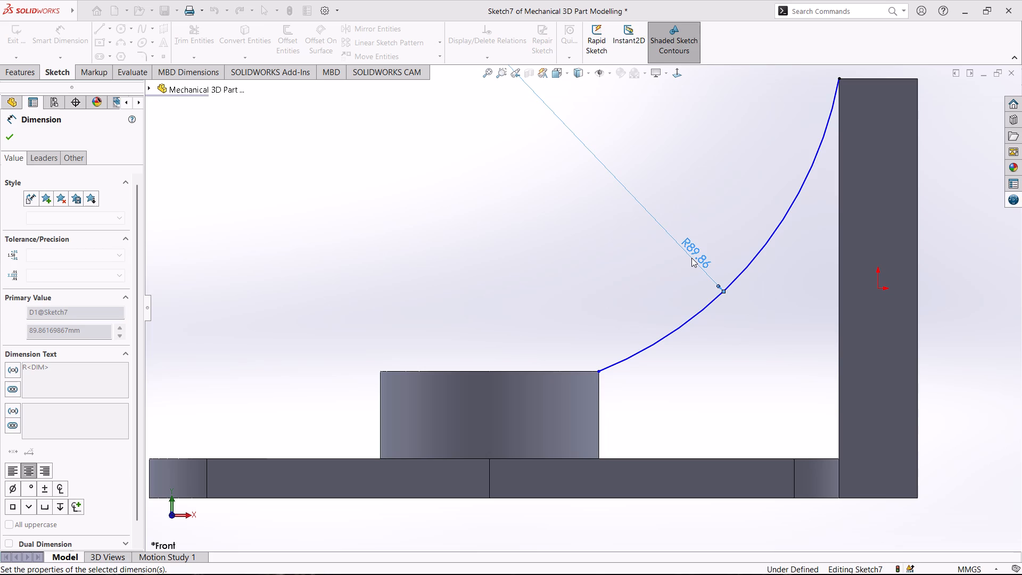
pyautogui.scroll(-1, 772, 302)
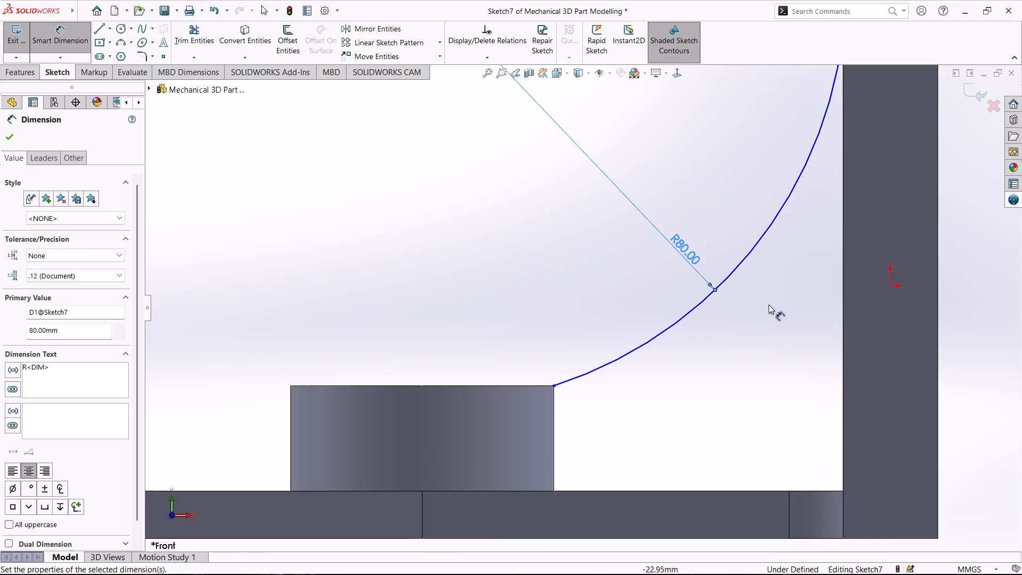
pyautogui.scroll(2, 768, 305)
pyautogui.scroll(1, 382, 256)
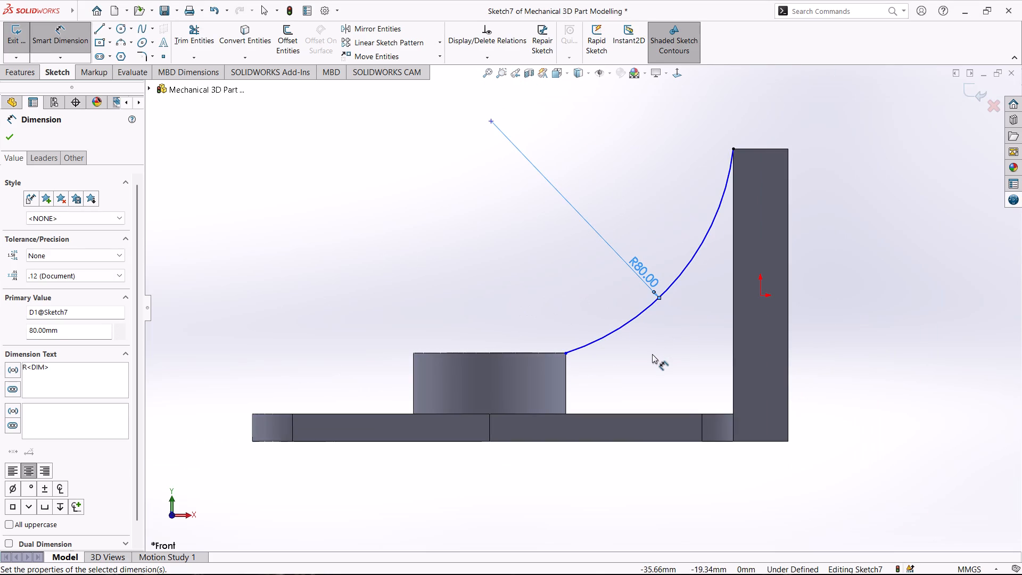
pyautogui.click(13, 36)
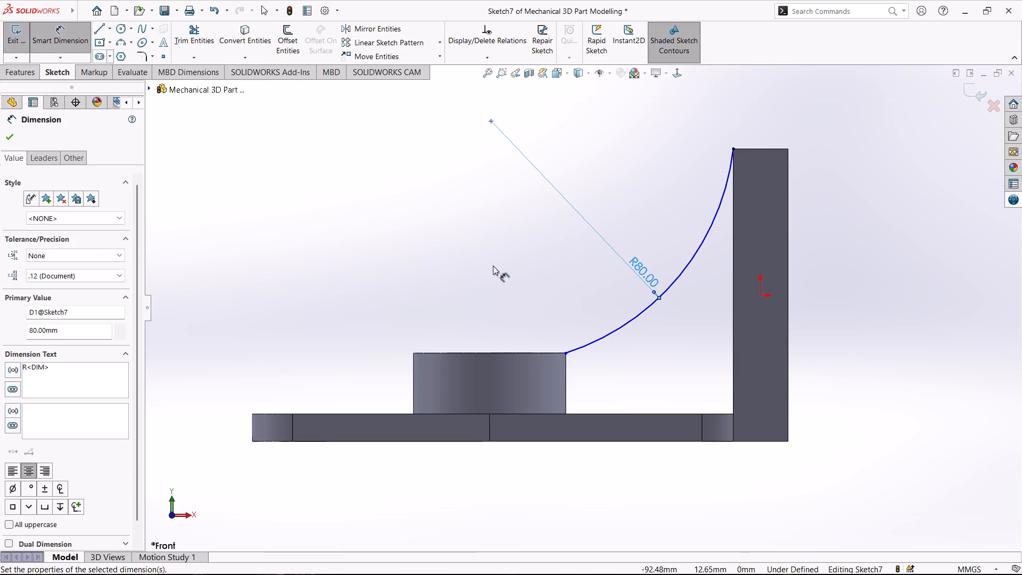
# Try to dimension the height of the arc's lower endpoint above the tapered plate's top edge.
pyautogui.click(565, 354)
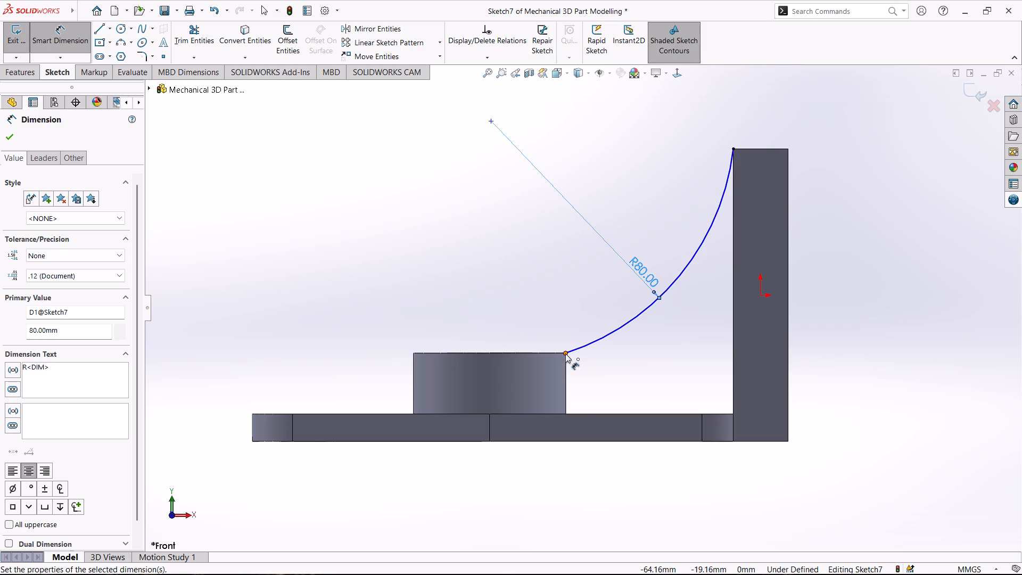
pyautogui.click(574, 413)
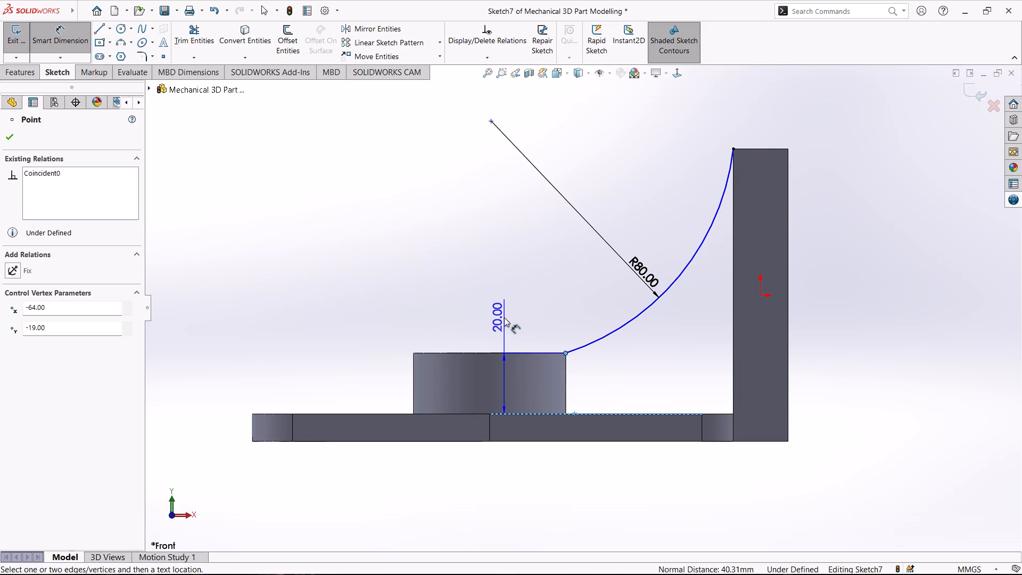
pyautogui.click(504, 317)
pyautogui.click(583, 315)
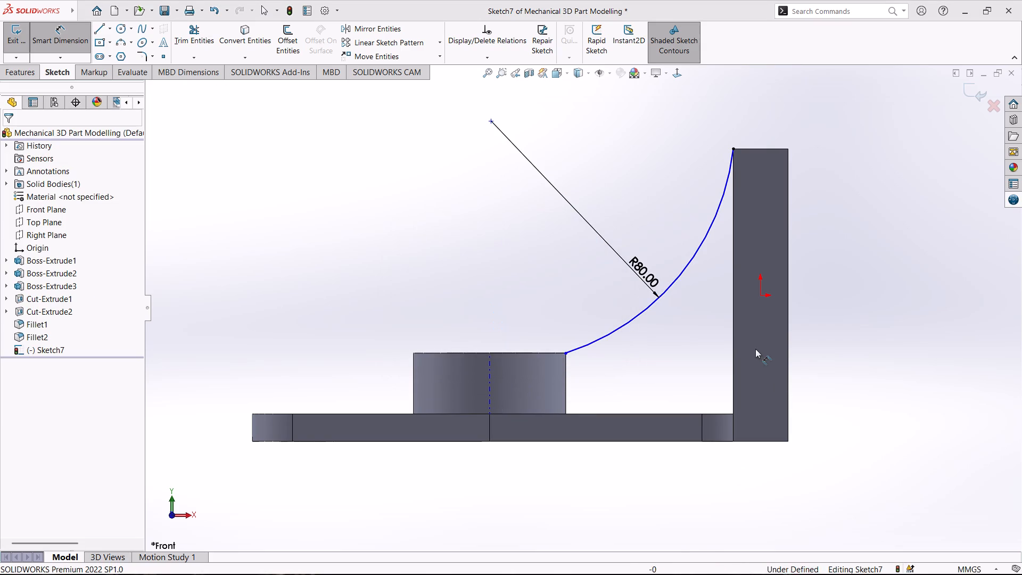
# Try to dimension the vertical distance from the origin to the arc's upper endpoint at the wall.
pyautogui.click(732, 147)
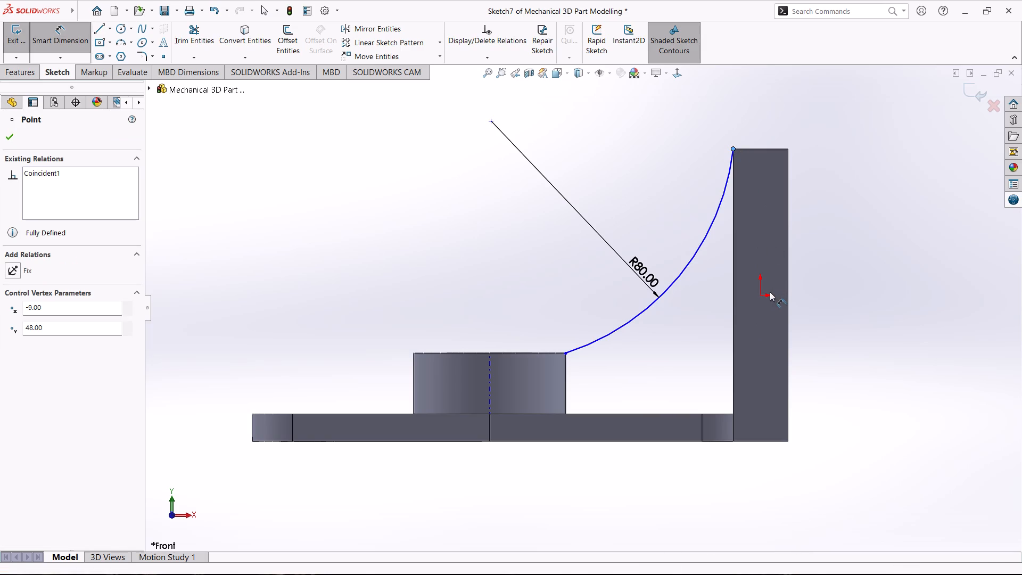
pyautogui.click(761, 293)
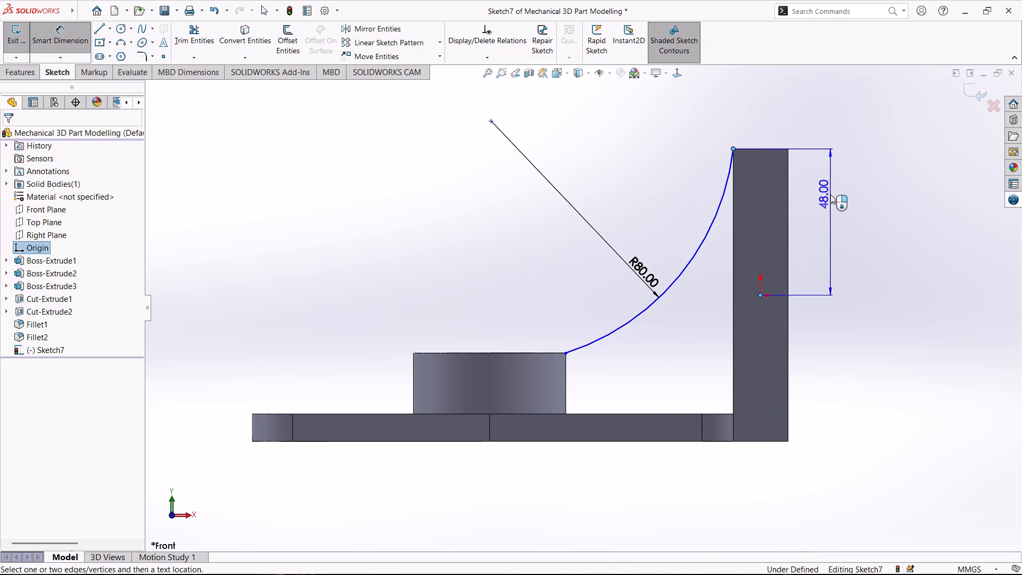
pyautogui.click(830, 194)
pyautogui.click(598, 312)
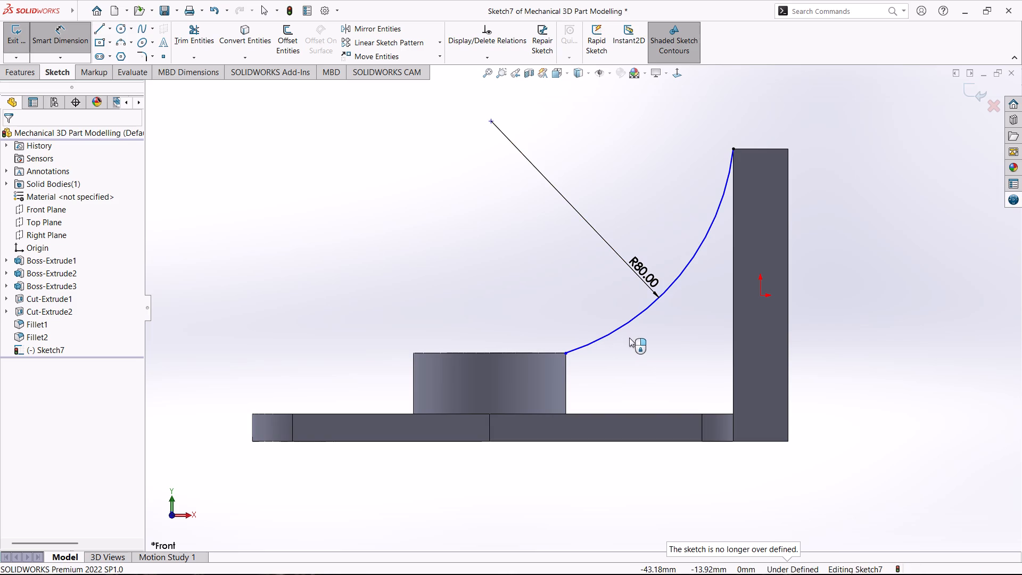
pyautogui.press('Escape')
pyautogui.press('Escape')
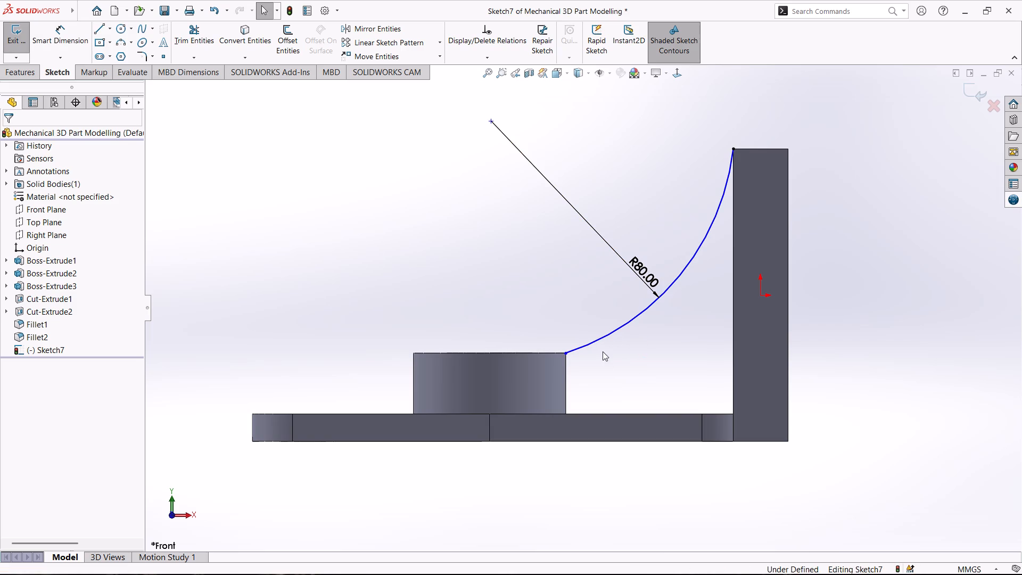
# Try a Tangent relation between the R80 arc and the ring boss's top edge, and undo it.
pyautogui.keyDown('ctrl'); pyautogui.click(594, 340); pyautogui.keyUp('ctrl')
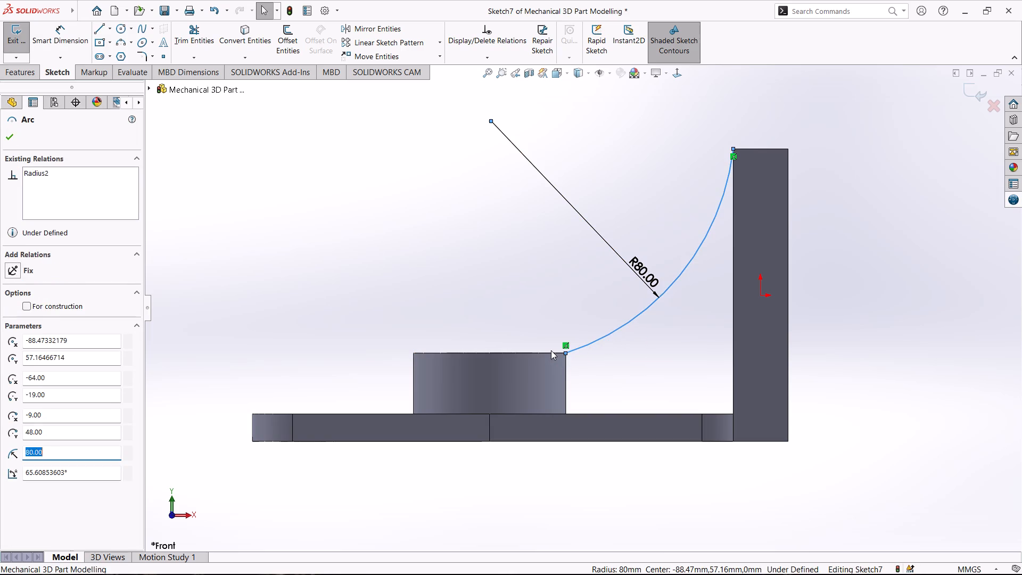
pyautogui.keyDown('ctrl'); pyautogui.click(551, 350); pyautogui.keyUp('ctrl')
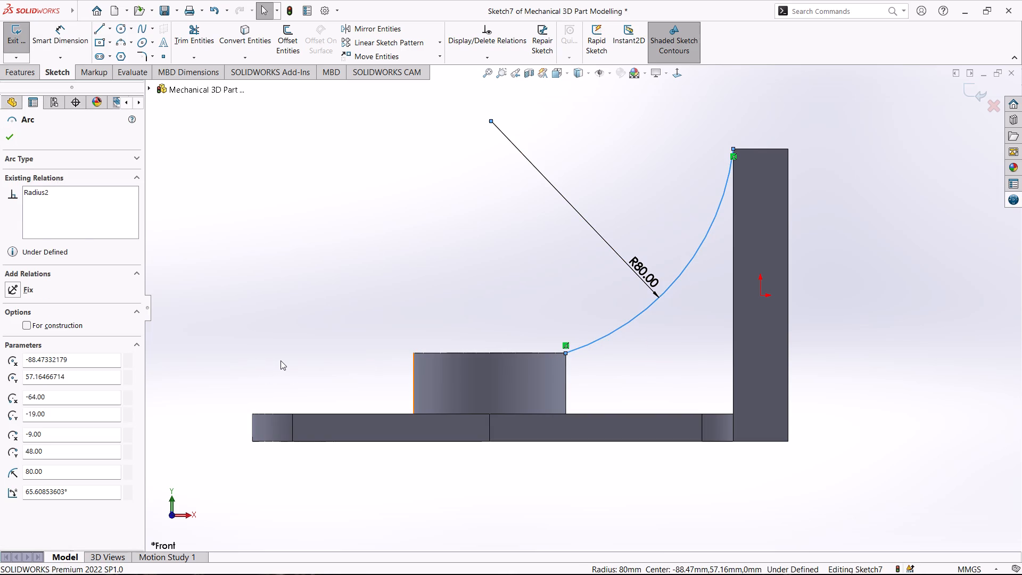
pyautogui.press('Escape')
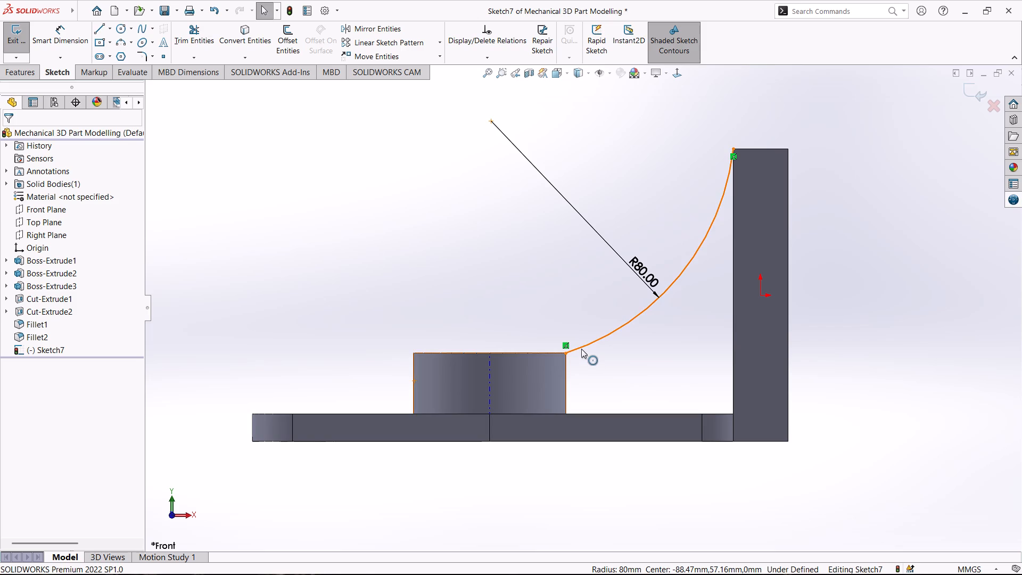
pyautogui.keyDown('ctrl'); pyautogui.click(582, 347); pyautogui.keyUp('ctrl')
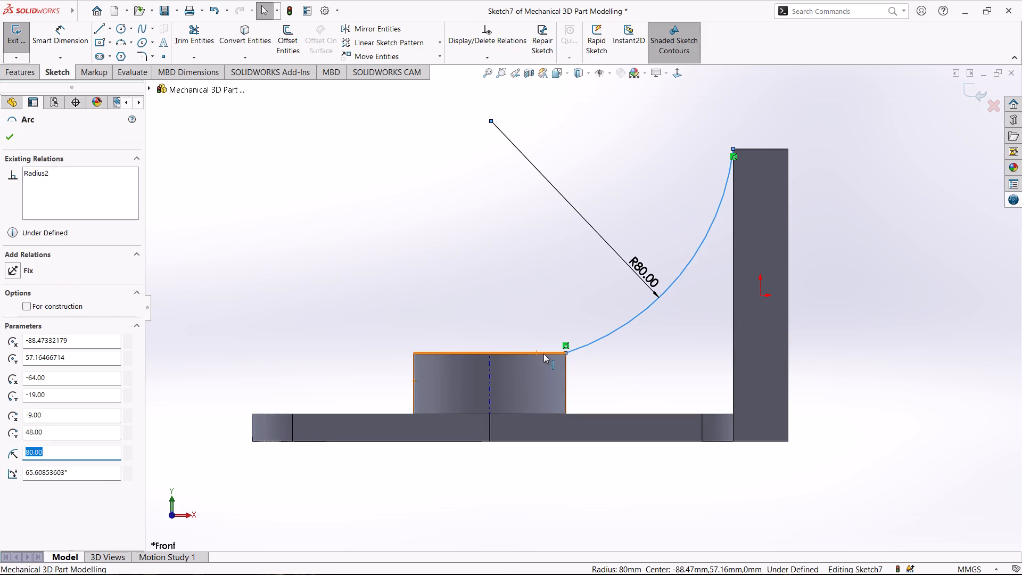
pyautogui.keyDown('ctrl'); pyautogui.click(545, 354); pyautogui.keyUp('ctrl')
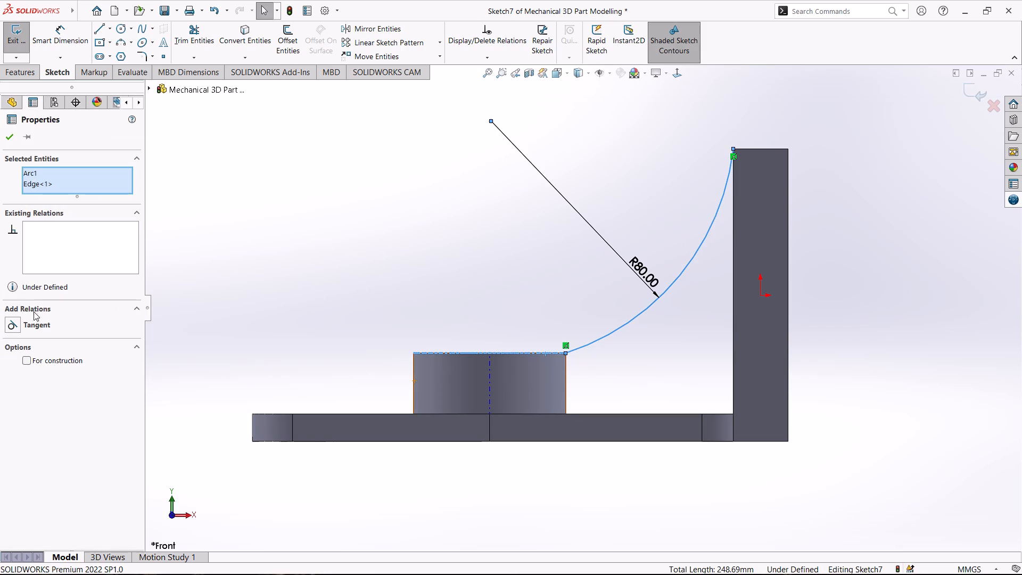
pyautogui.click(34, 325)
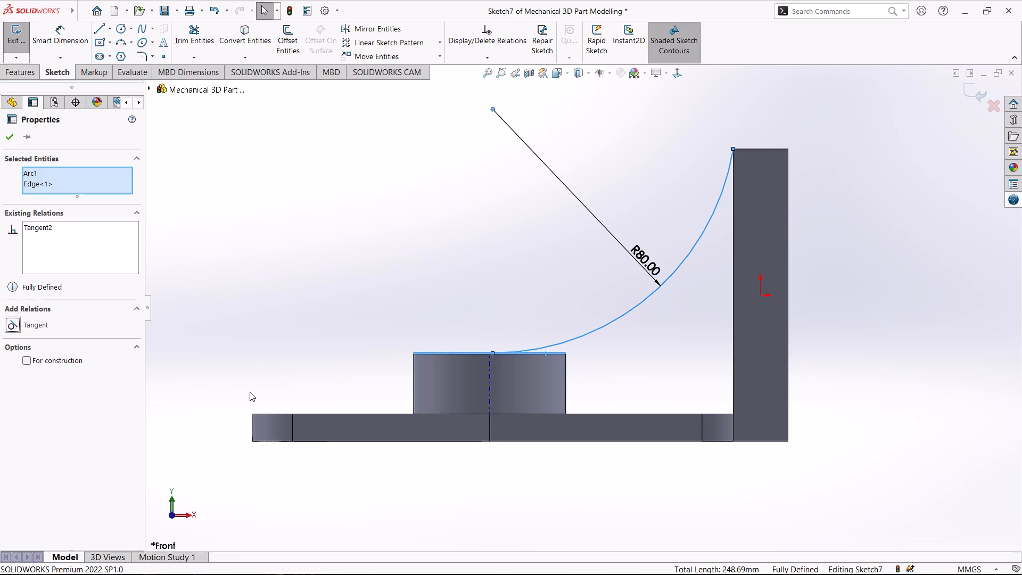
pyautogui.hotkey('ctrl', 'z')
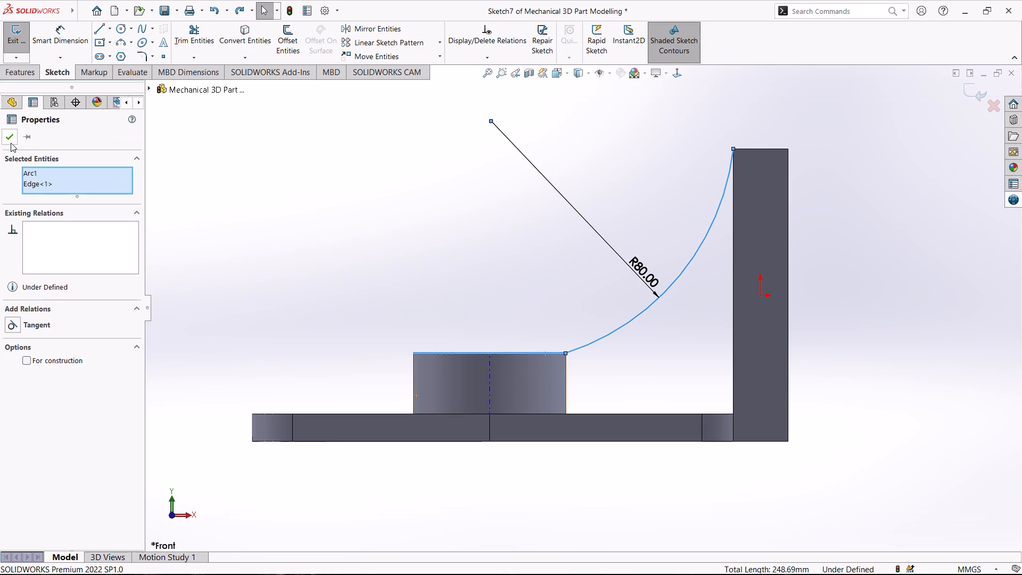
# Dimension the arc's lower endpoint 55 mm horizontally from the wall's inner face and exit the sketch.
pyautogui.click(66, 42)
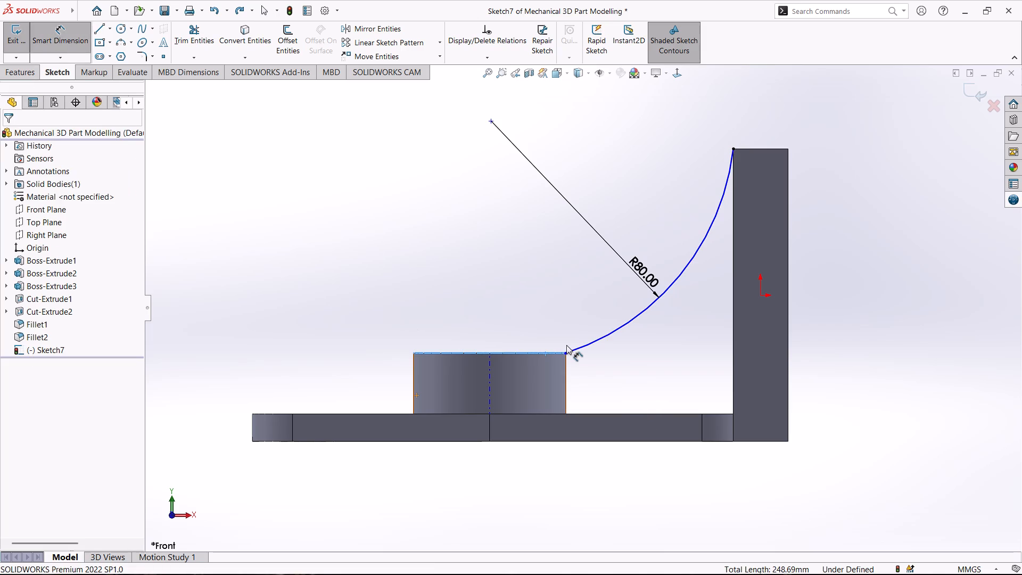
pyautogui.click(565, 352)
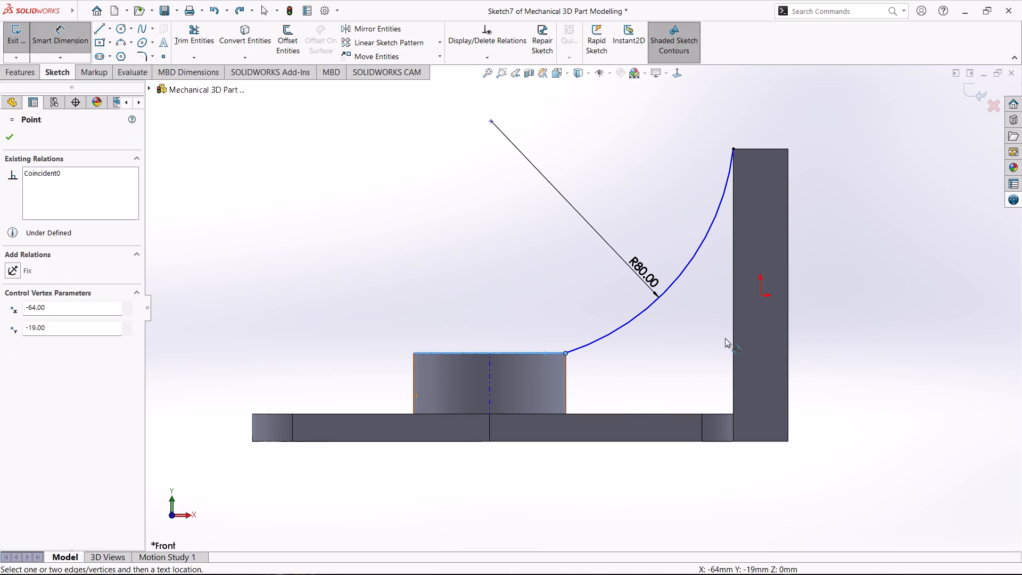
pyautogui.click(732, 339)
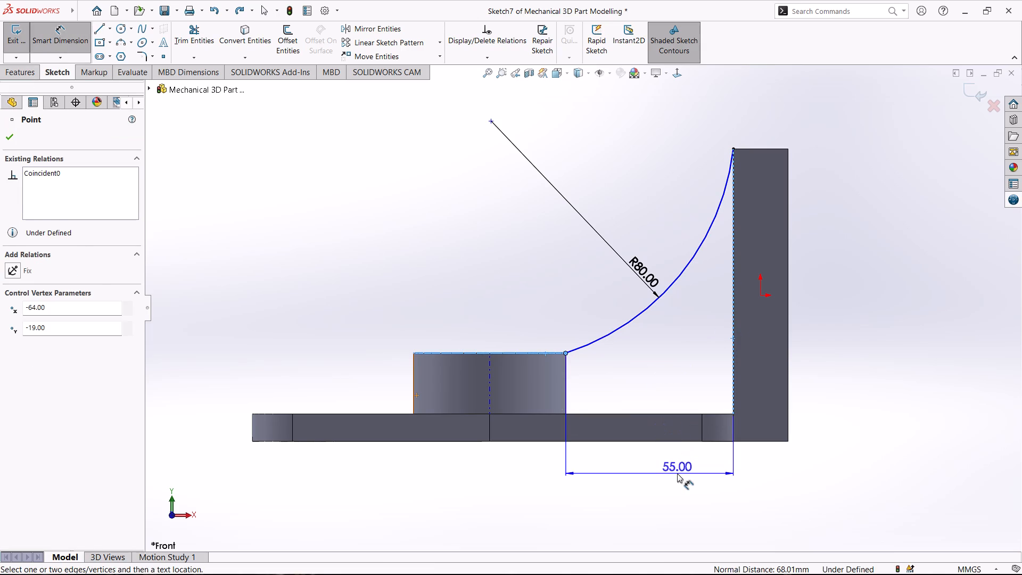
pyautogui.click(677, 473)
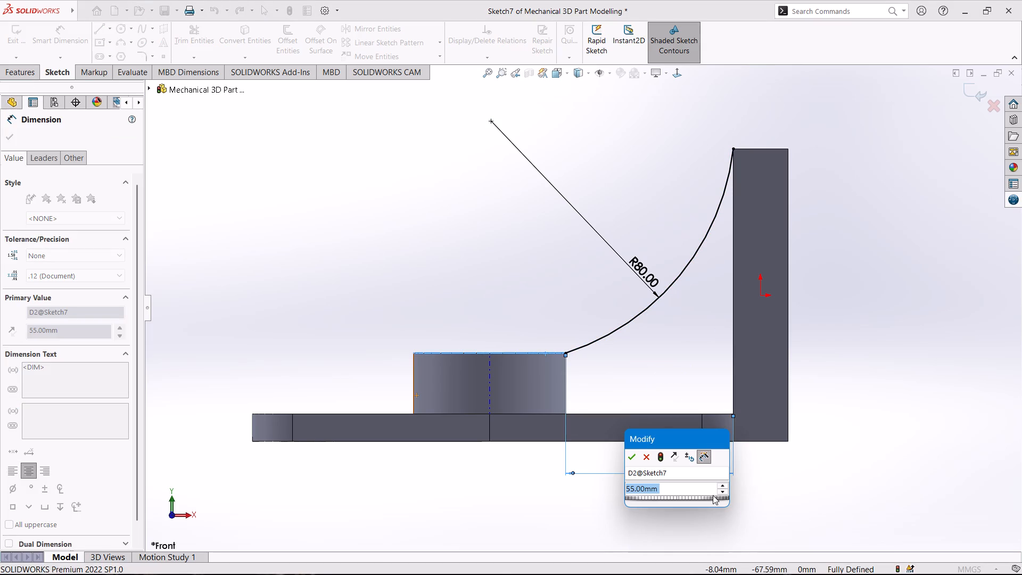
pyautogui.click(634, 458)
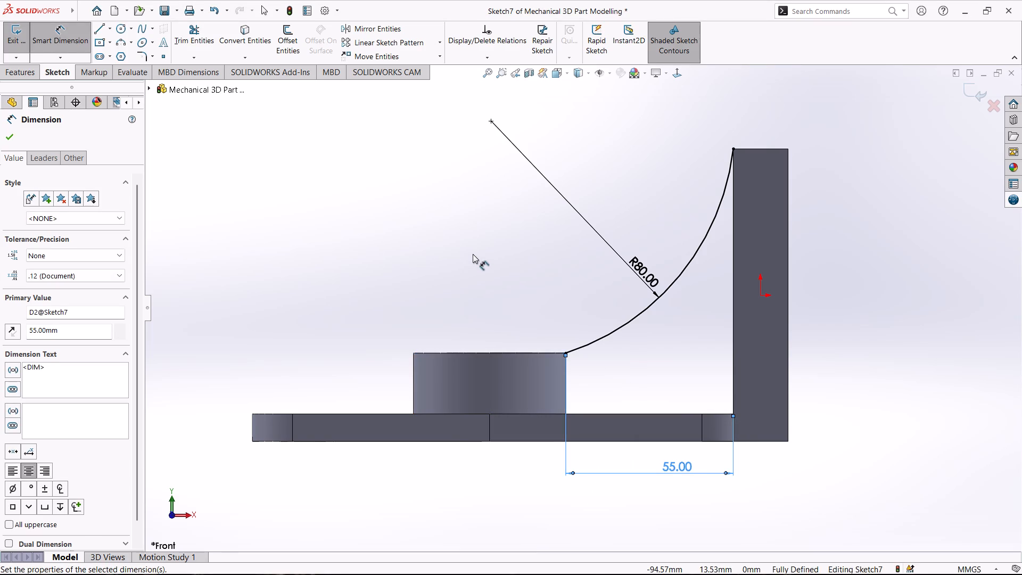
pyautogui.moveTo(473, 254); pyautogui.dragTo(513, 309, button='middle')
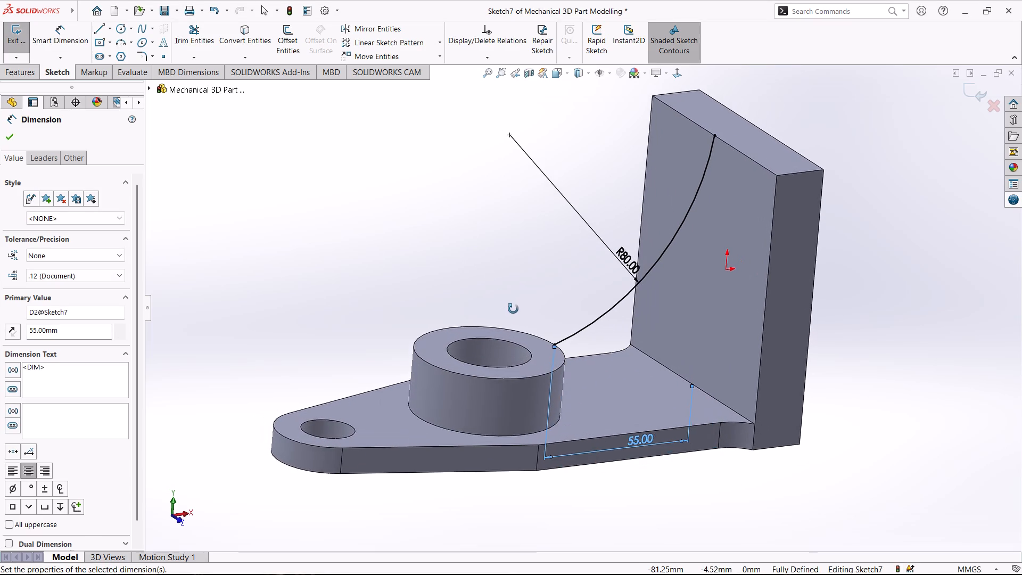
pyautogui.moveTo(513, 309); pyautogui.dragTo(513, 334, button='middle')
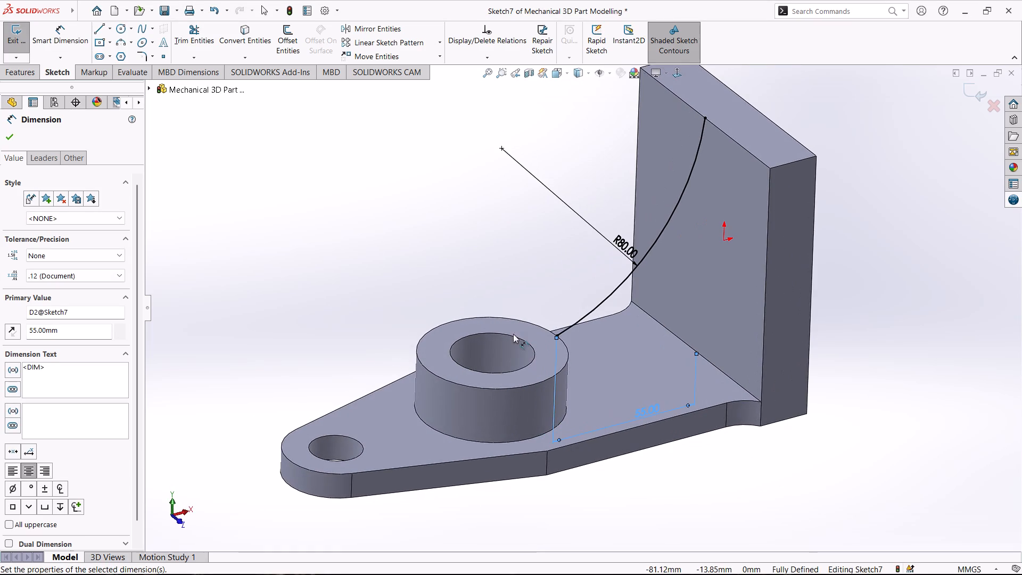
pyautogui.click(9, 42)
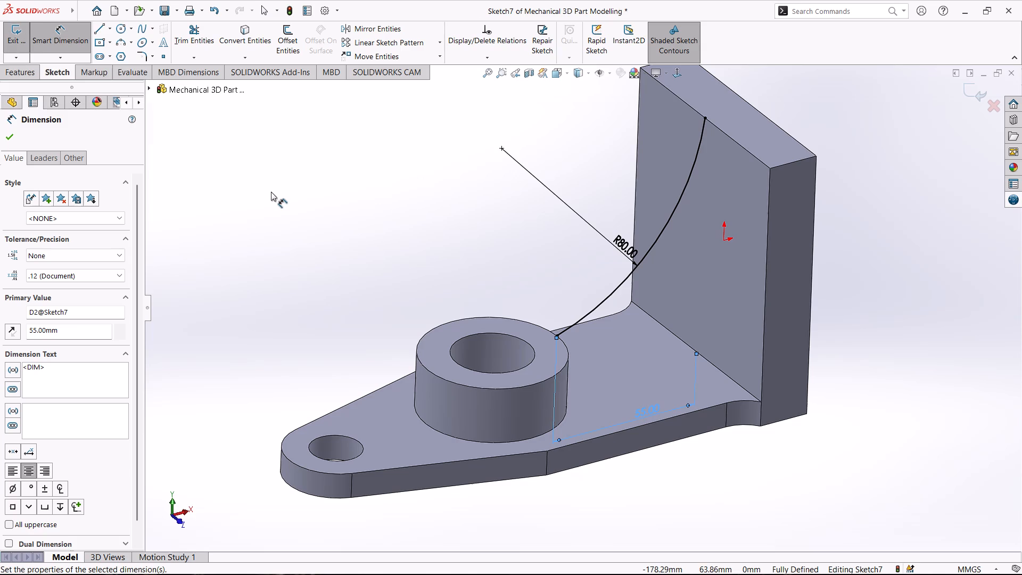
pyautogui.click(9, 35)
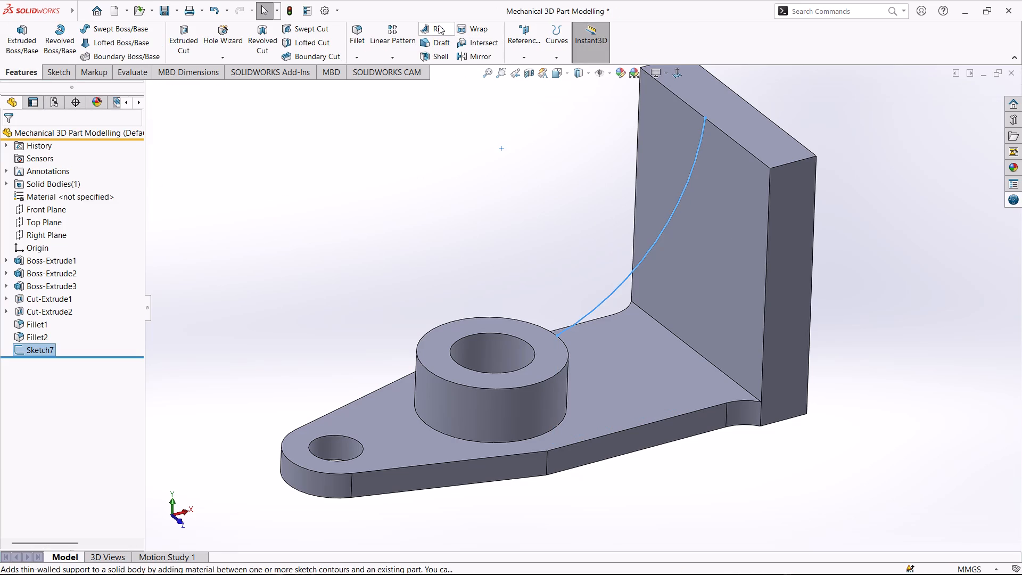
# Start a Rib from the arc sketch with a 10 mm thickness applied to both sides.
pyautogui.click(438, 24)
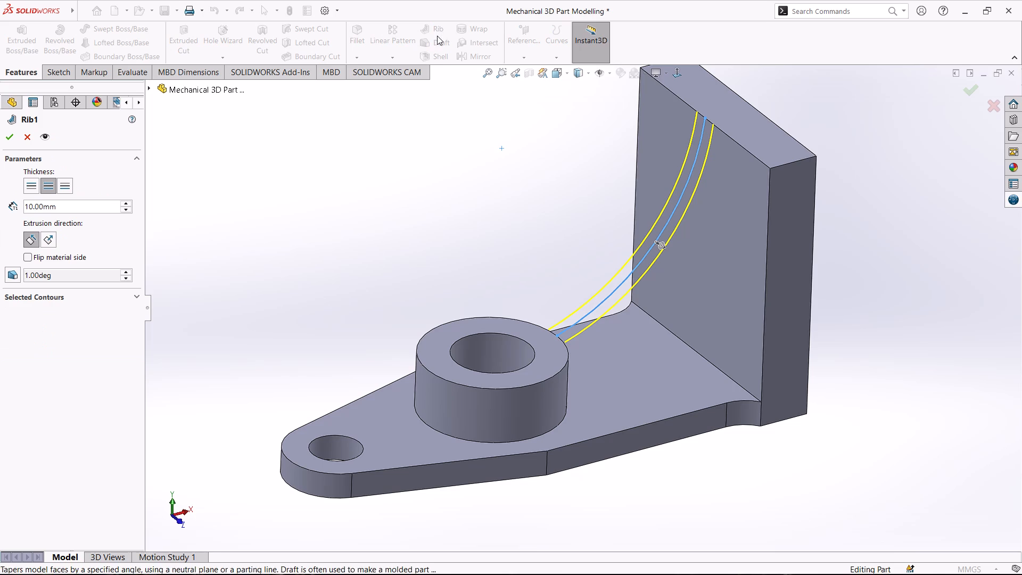
pyautogui.moveTo(420, 219); pyautogui.dragTo(471, 267, button='middle')
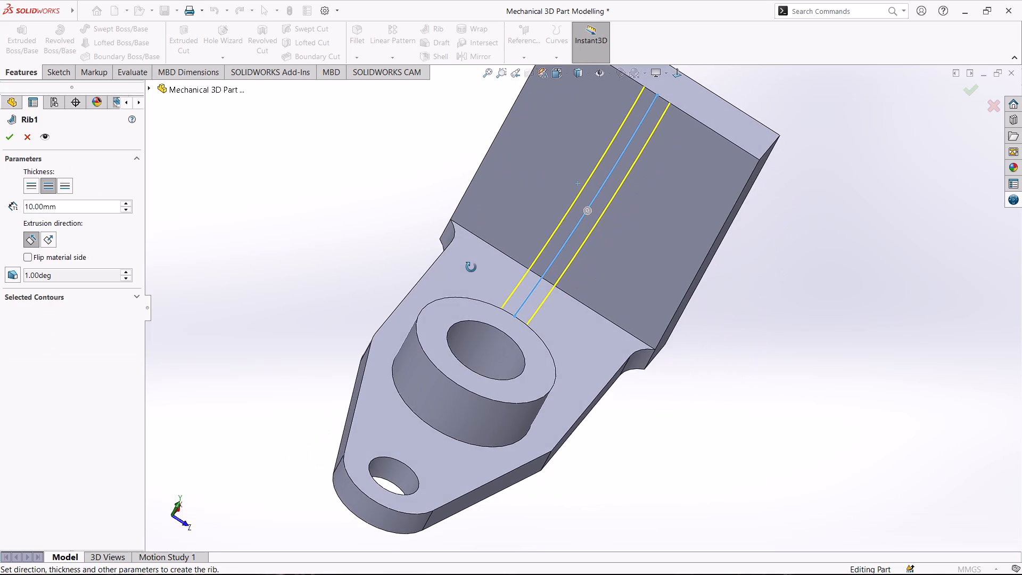
pyautogui.moveTo(471, 267); pyautogui.dragTo(457, 262, button='middle')
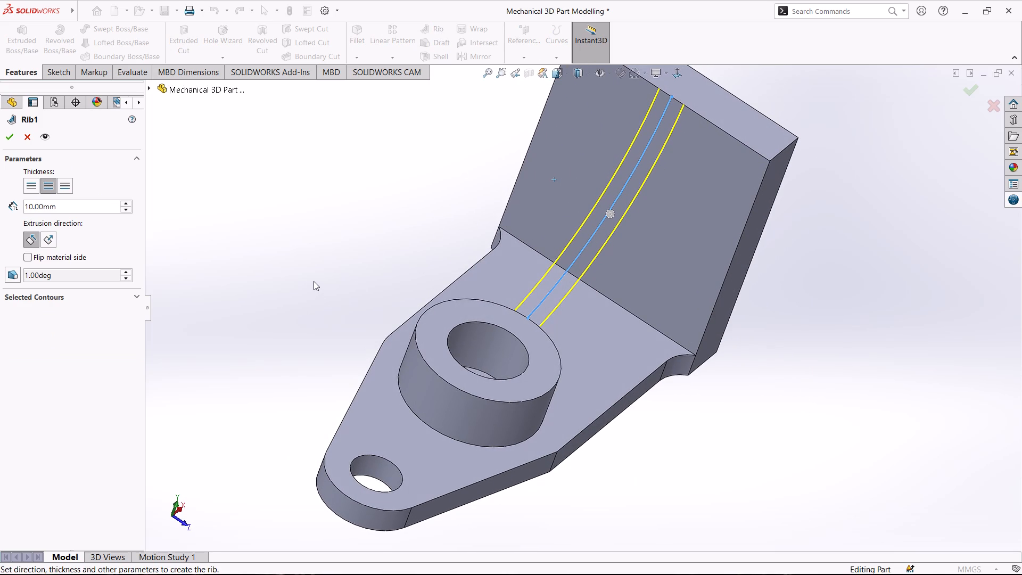
pyautogui.click(35, 188)
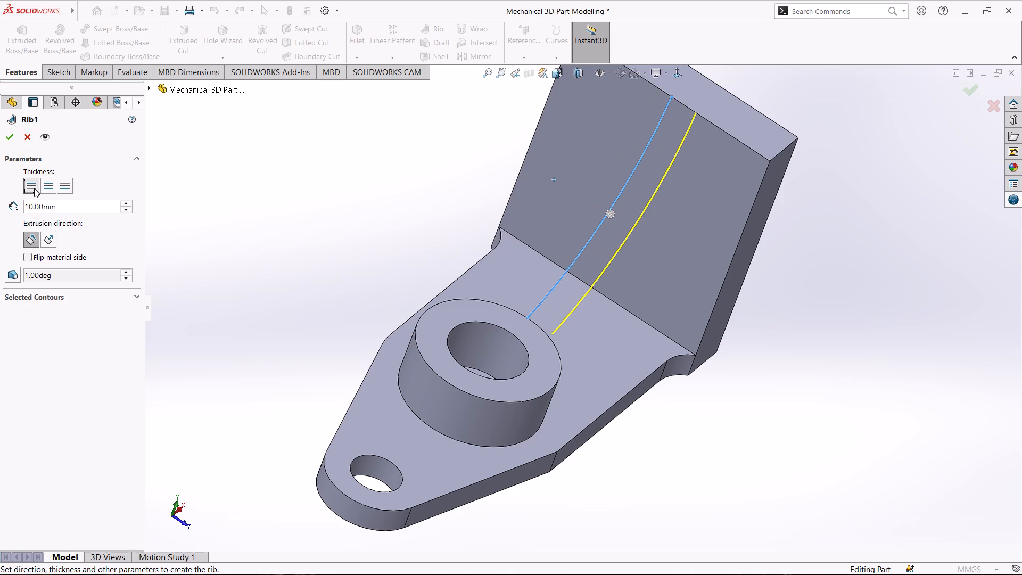
pyautogui.click(64, 188)
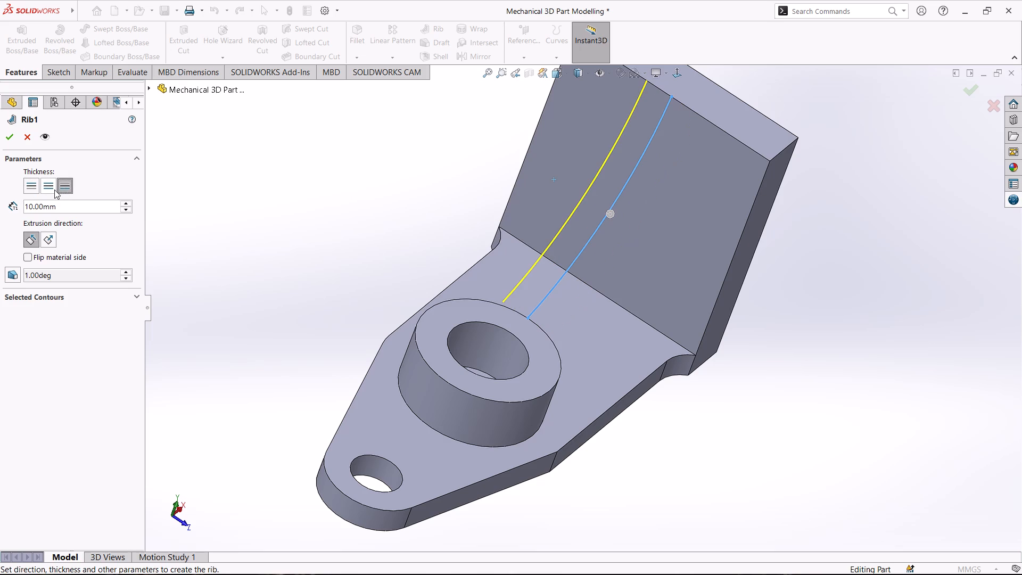
pyautogui.click(51, 190)
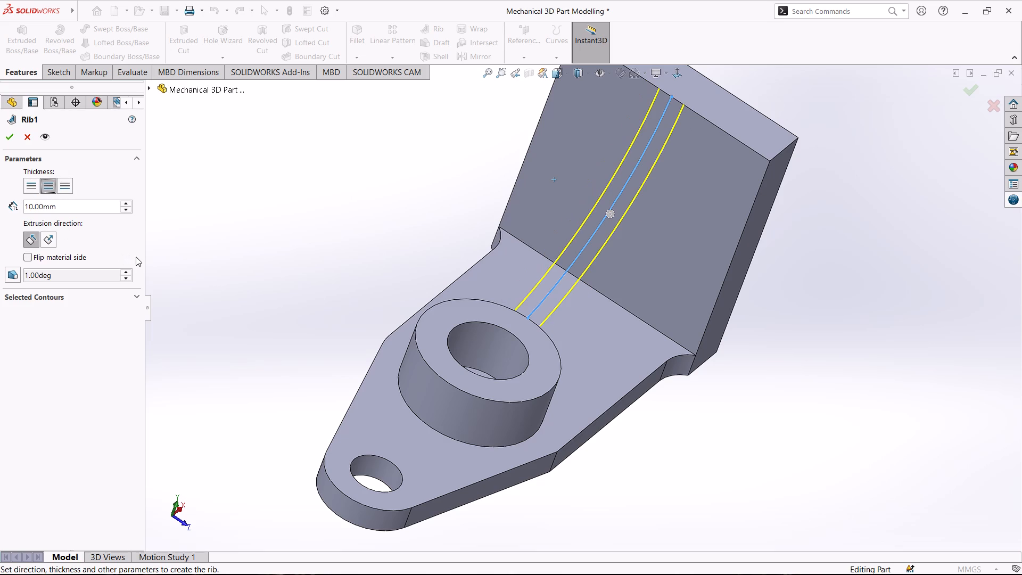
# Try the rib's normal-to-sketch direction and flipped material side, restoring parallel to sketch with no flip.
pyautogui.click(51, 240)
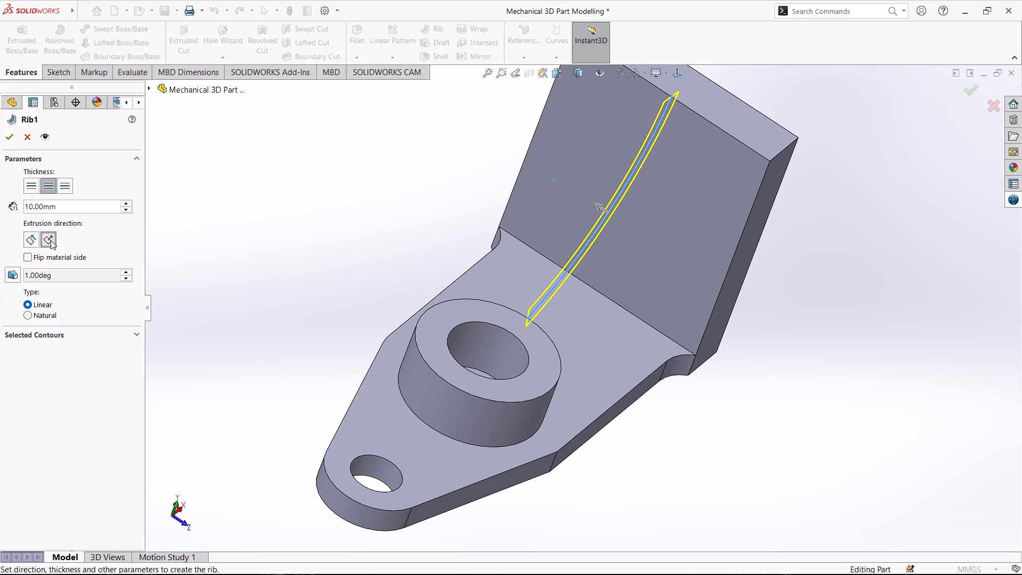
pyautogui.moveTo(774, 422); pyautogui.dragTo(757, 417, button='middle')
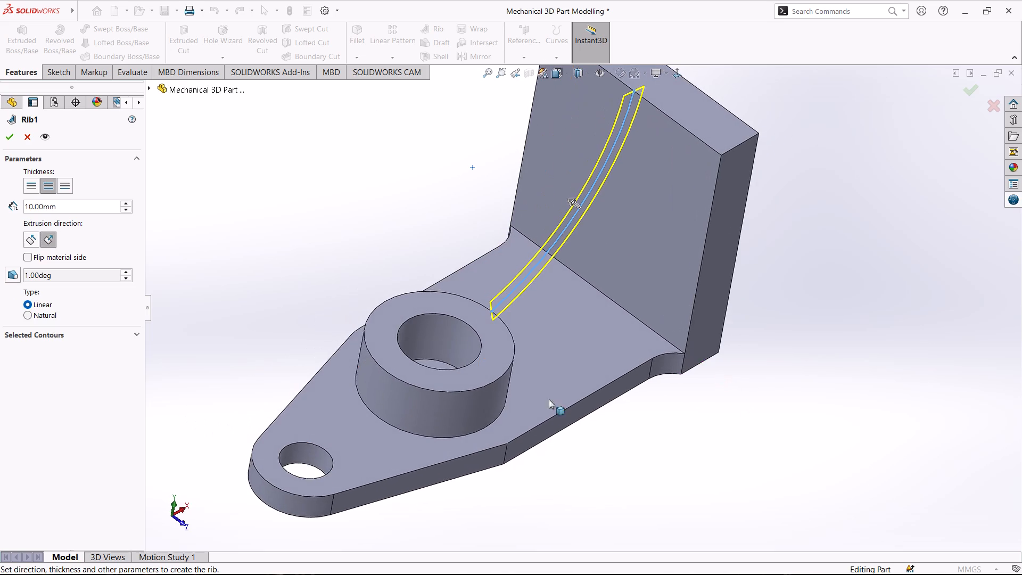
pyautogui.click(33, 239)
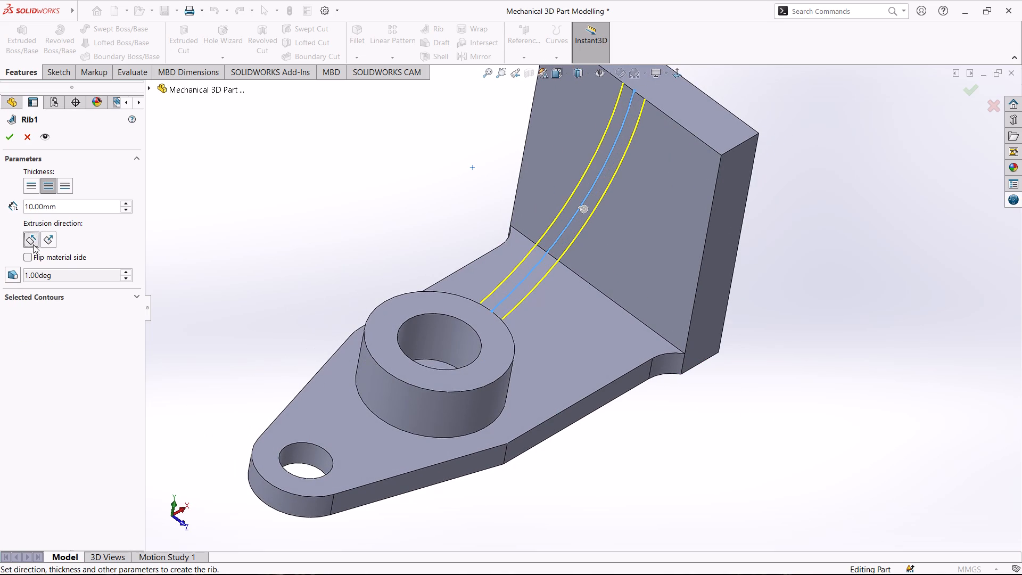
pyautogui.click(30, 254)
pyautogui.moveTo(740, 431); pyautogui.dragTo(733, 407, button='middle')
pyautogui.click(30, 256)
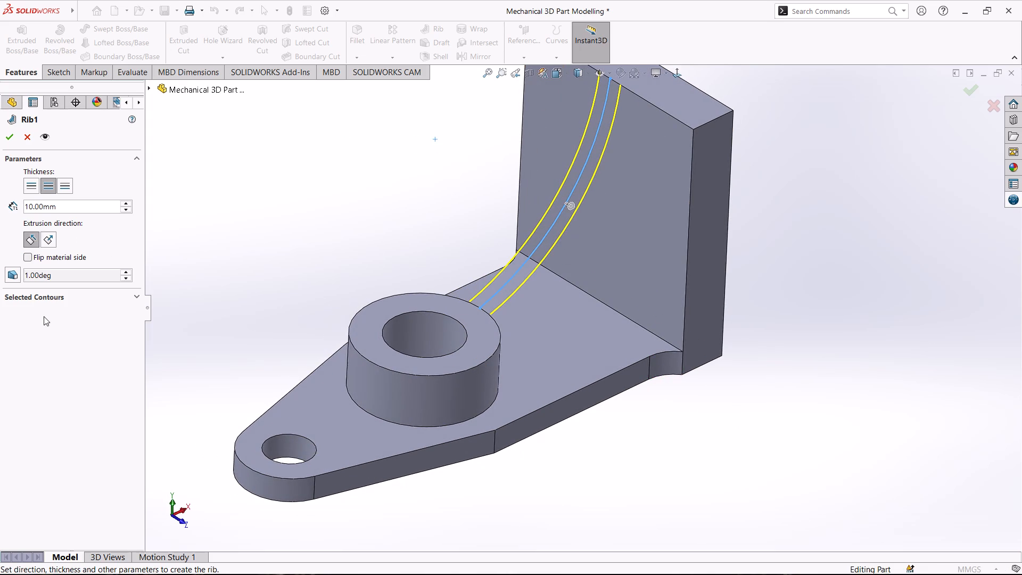
# Create the rib between the ring boss and the wall with draft left off.
pyautogui.click(69, 273)
pyautogui.moveTo(65, 275); pyautogui.dragTo(11, 272)
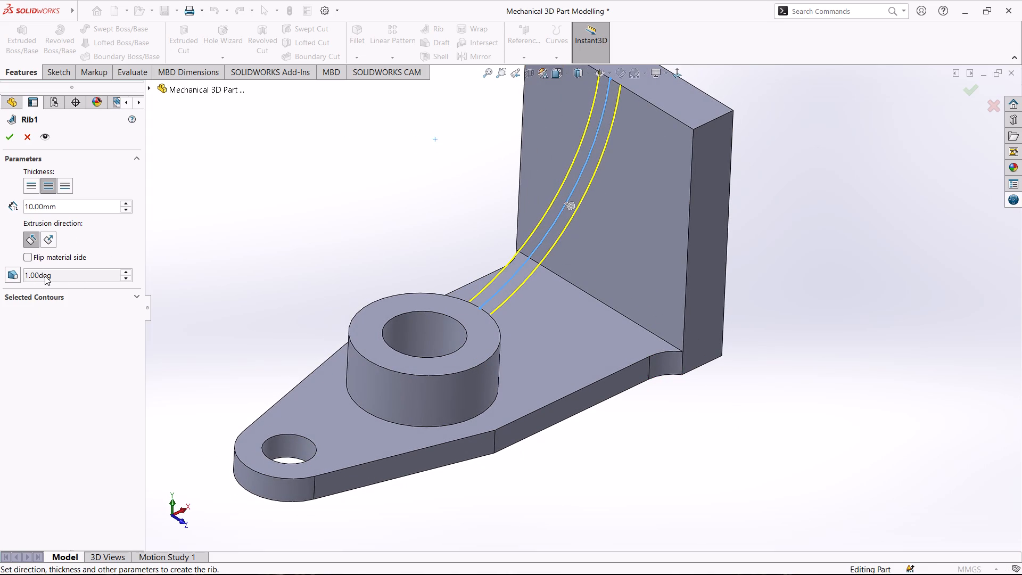
pyautogui.click(45, 276)
pyautogui.click(16, 272)
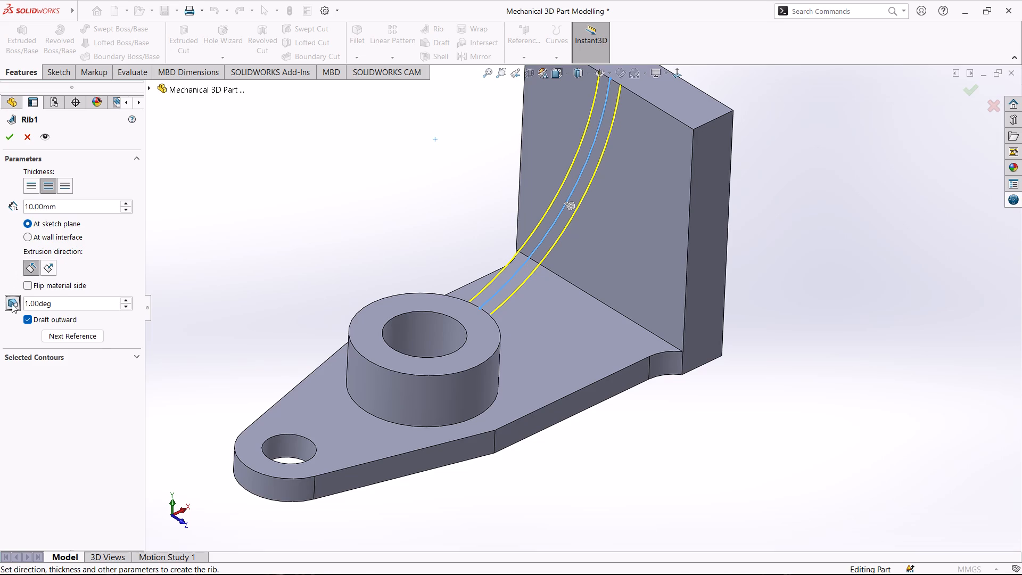
pyautogui.click(11, 303)
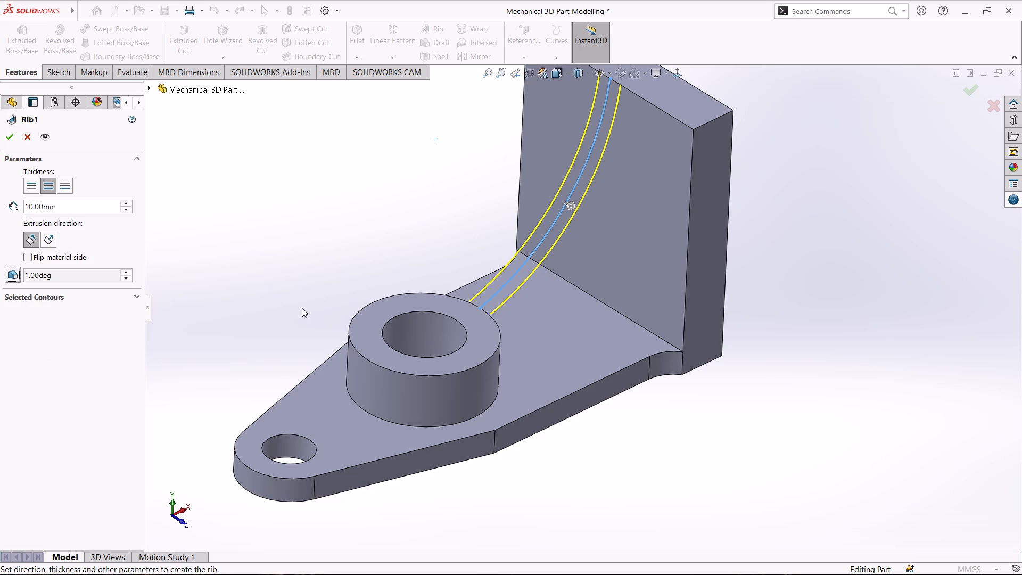
pyautogui.click(15, 140)
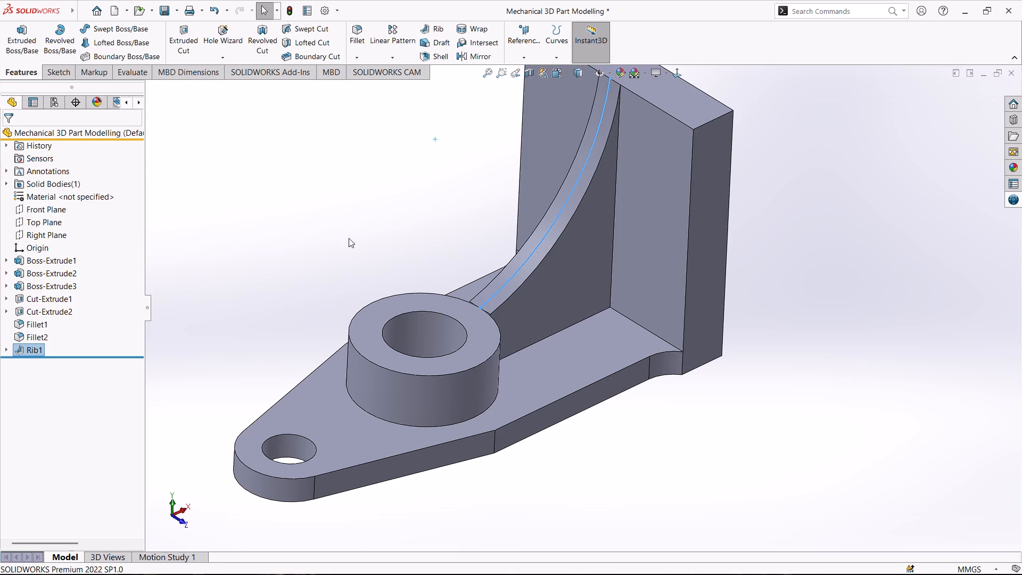
# Examine the finished rib from several angles, up close where it meets the ring boss, base plate and wall.
pyautogui.click(303, 210)
pyautogui.scroll(-2, 616, 348)
pyautogui.scroll(2, 621, 351)
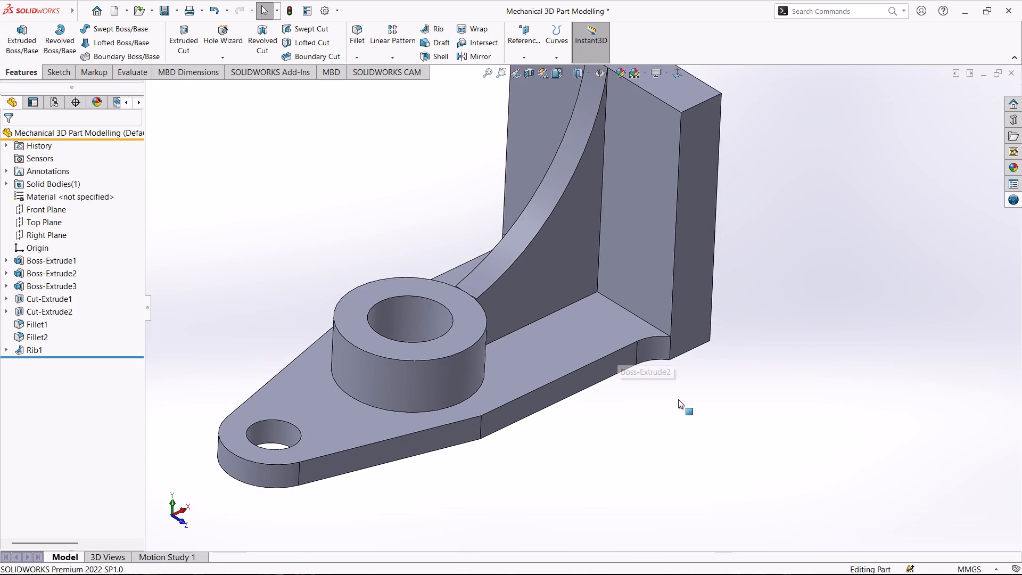
pyautogui.moveTo(678, 399); pyautogui.dragTo(611, 417, button='middle')
pyautogui.scroll(-4, 537, 319)
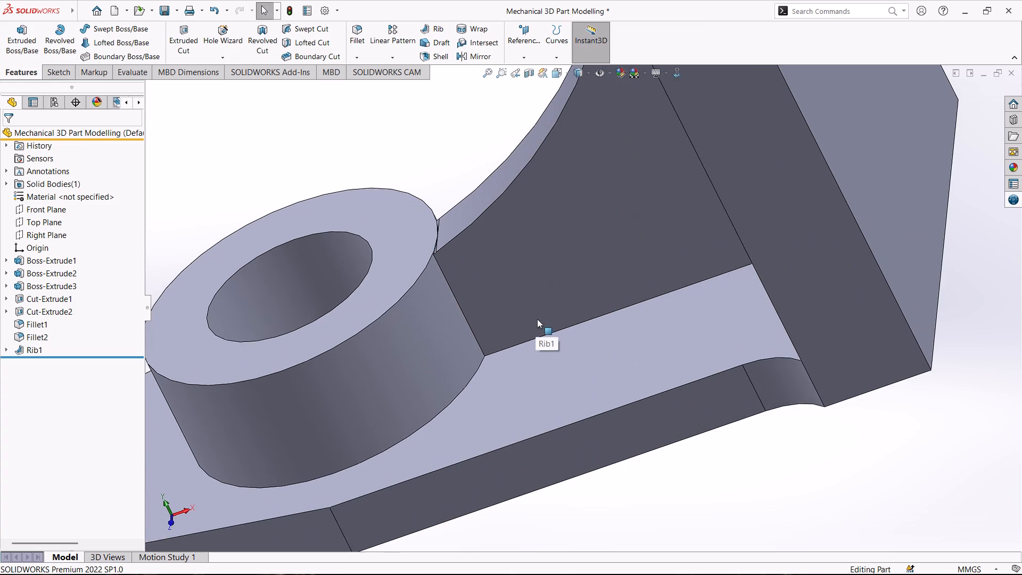
pyautogui.scroll(-4, 476, 290)
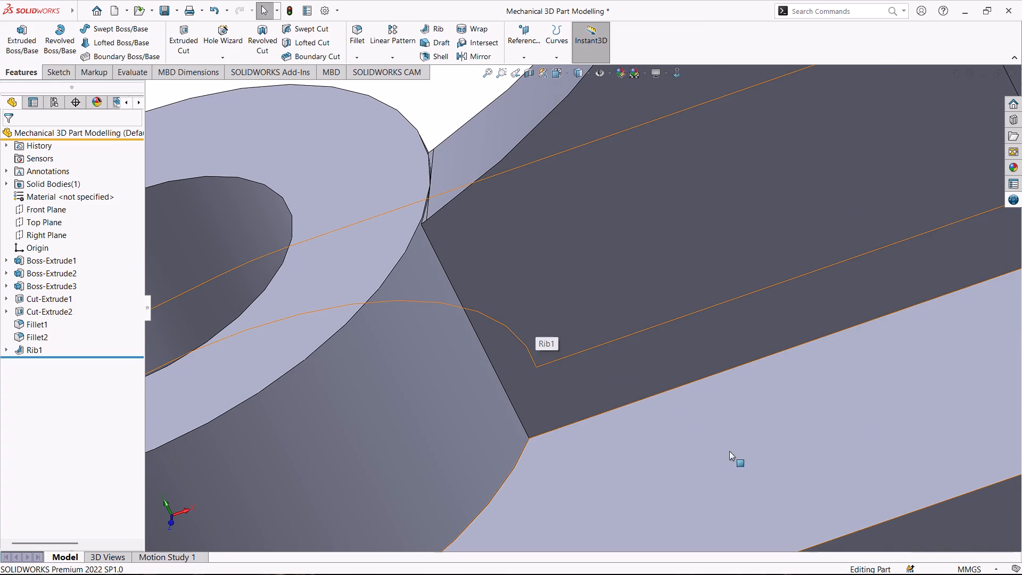
pyautogui.moveTo(739, 462); pyautogui.dragTo(719, 450, button='middle')
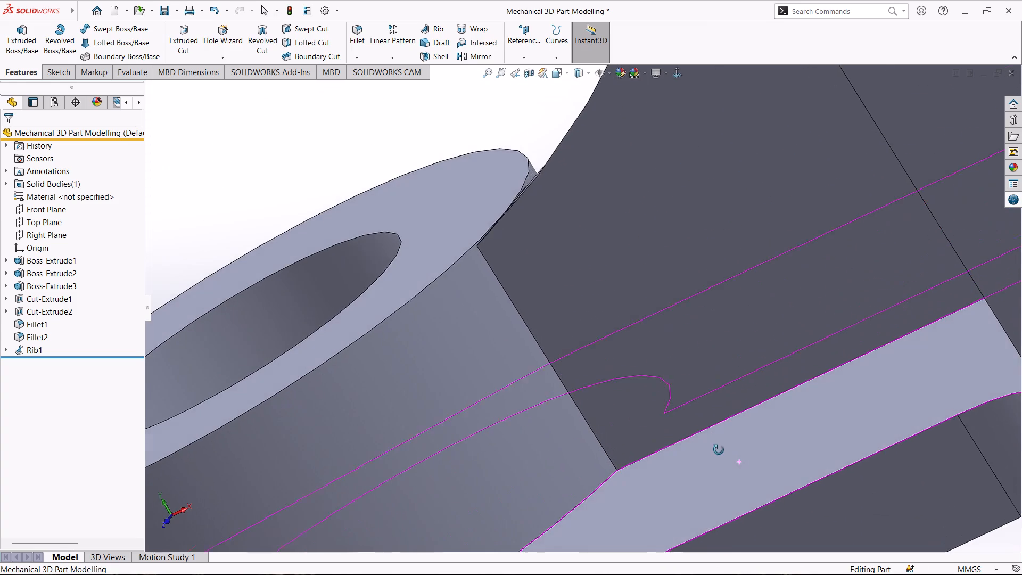
pyautogui.moveTo(719, 450); pyautogui.dragTo(733, 442, button='middle')
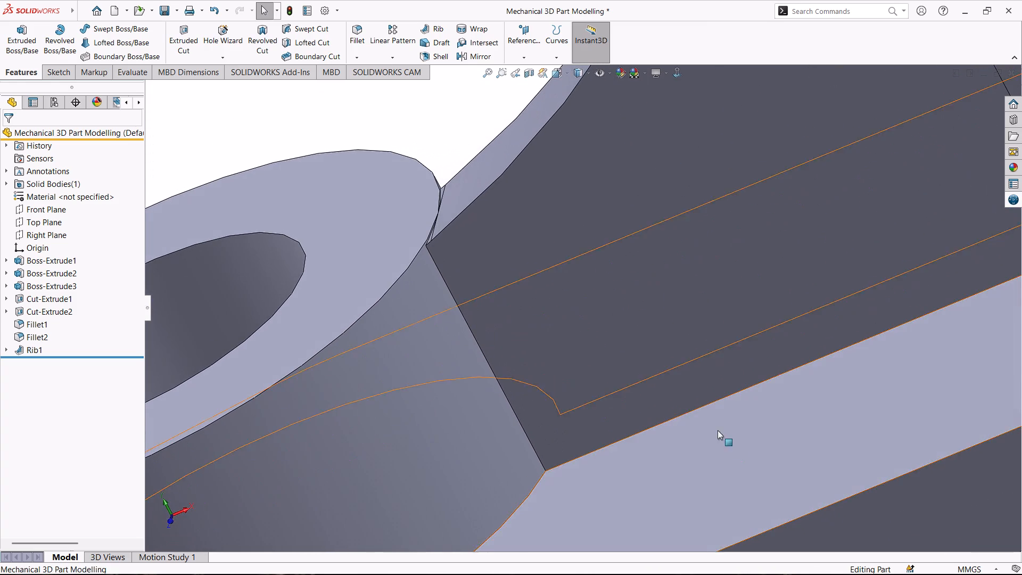
pyautogui.scroll(-2, 592, 356)
pyautogui.scroll(10, 592, 356)
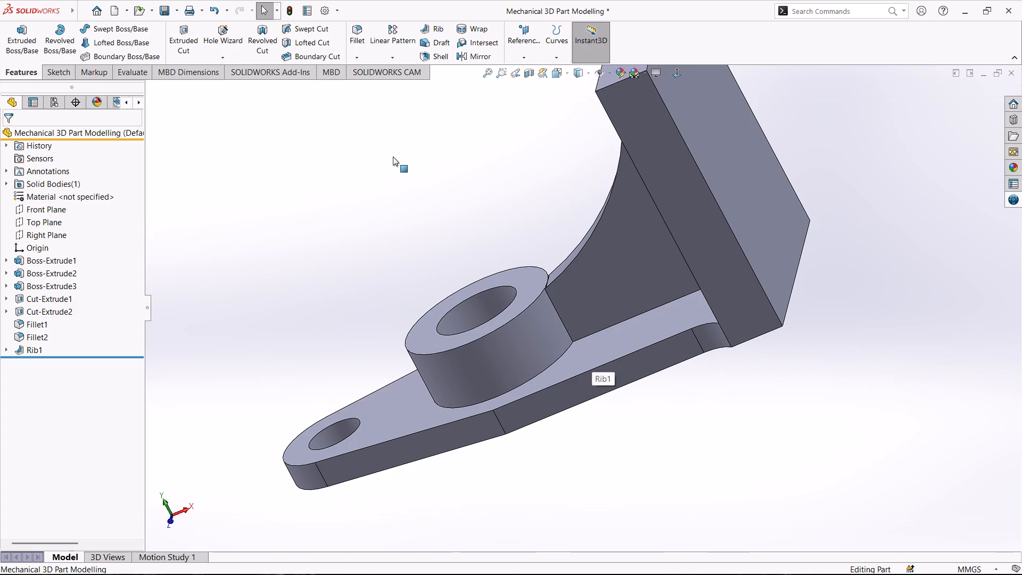
pyautogui.moveTo(392, 156); pyautogui.dragTo(497, 220, button='middle')
pyautogui.scroll(-2, 646, 200)
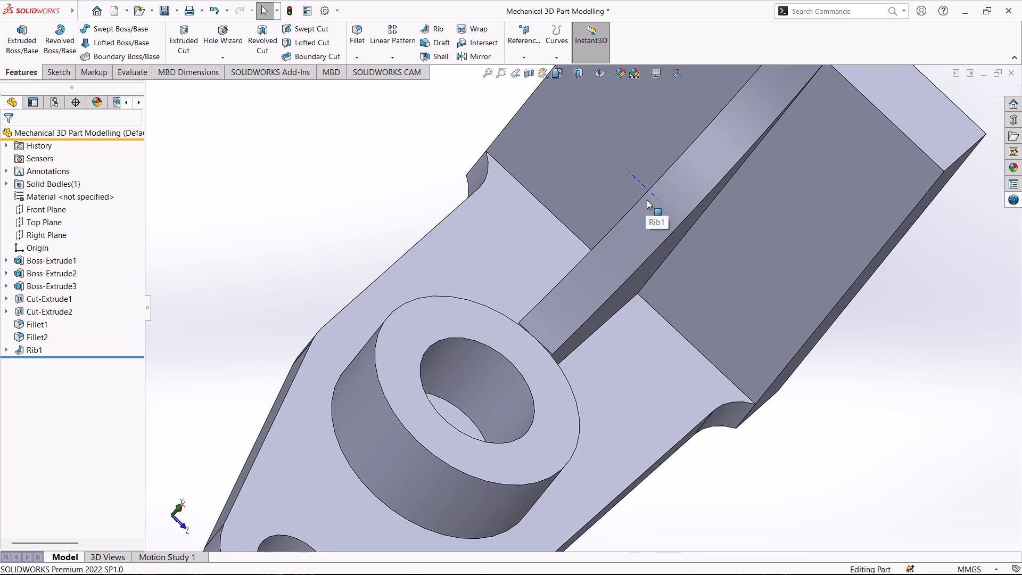
pyautogui.scroll(-1, 653, 228)
pyautogui.scroll(1, 708, 330)
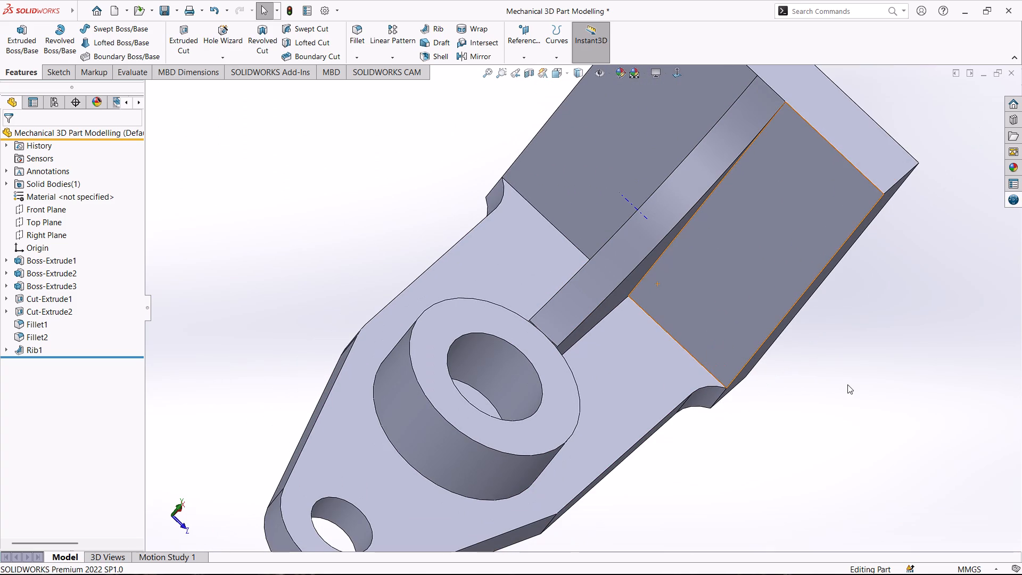
pyautogui.moveTo(847, 384); pyautogui.dragTo(803, 339, button='middle')
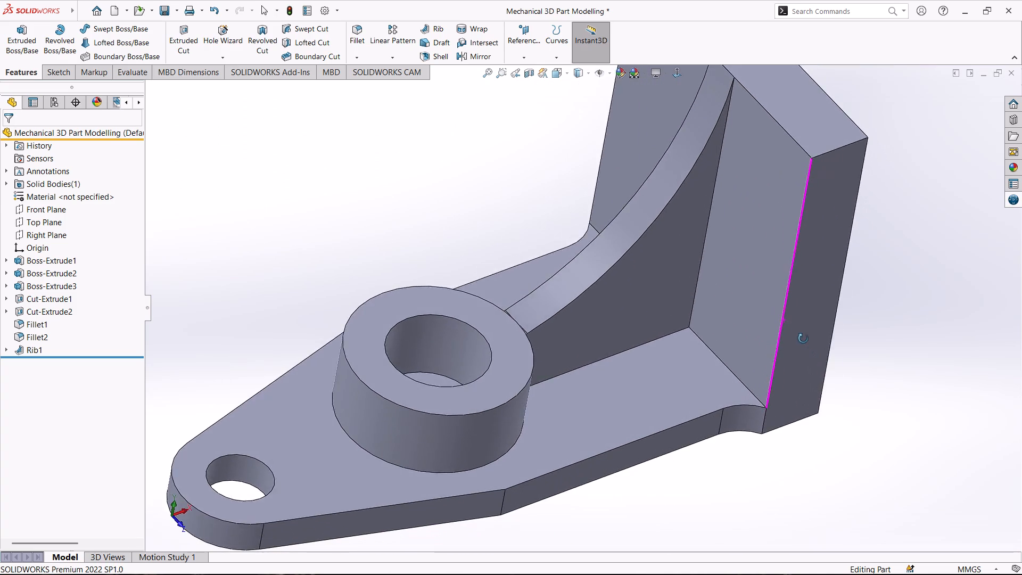
pyautogui.moveTo(803, 339); pyautogui.dragTo(793, 327, button='middle')
pyautogui.scroll(-1, 482, 305)
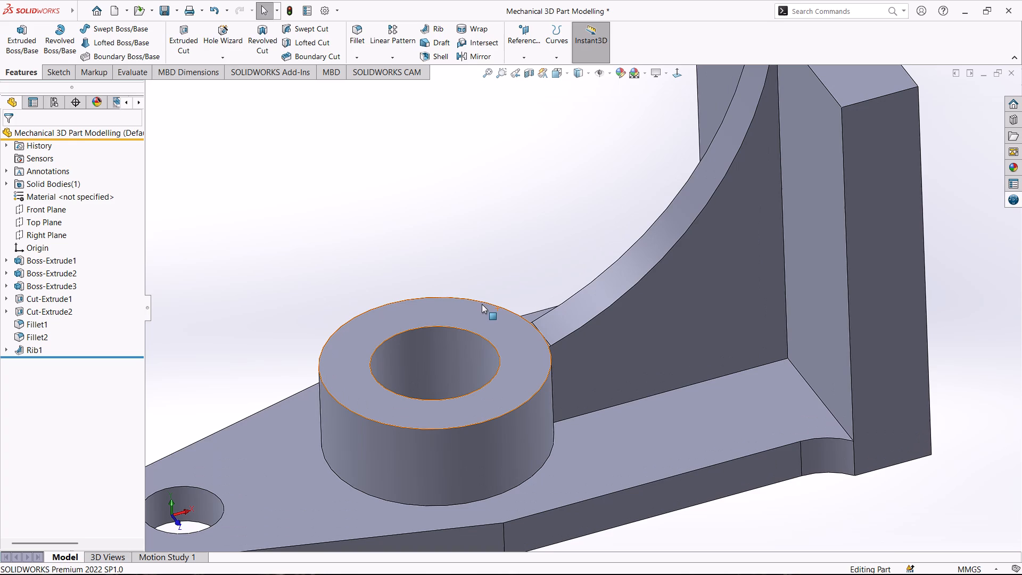
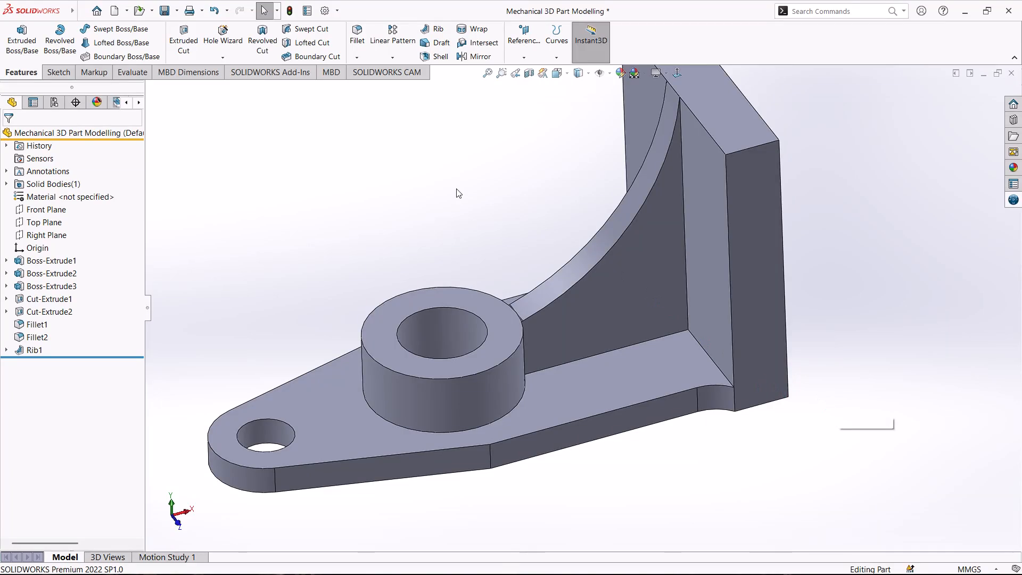
# Start a sketch on the wall's inner face beside the rib and draw a circle about 10 mm in diameter.
pyautogui.moveTo(455, 187); pyautogui.dragTo(491, 218, button='middle')
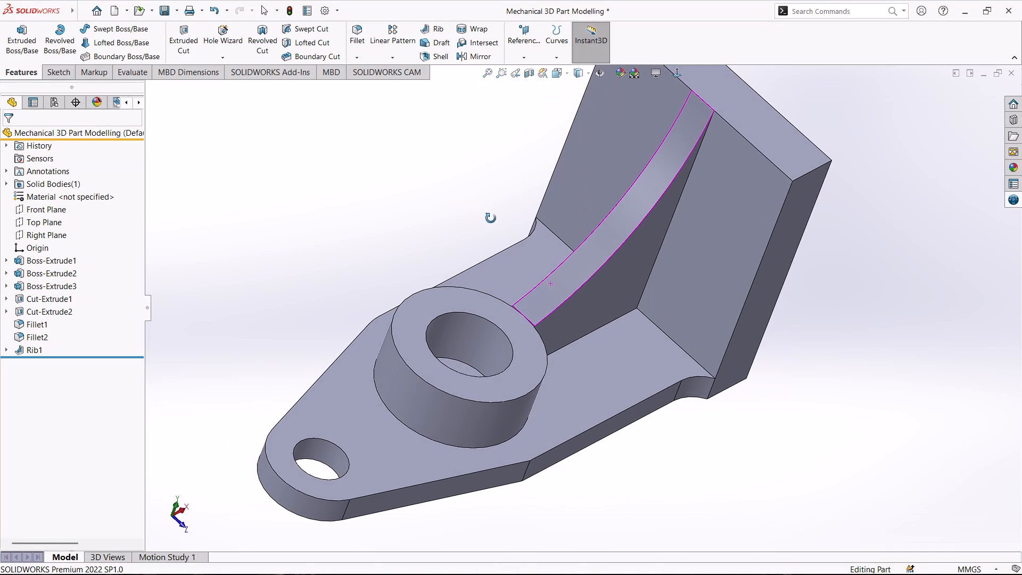
pyautogui.scroll(-1, 667, 161)
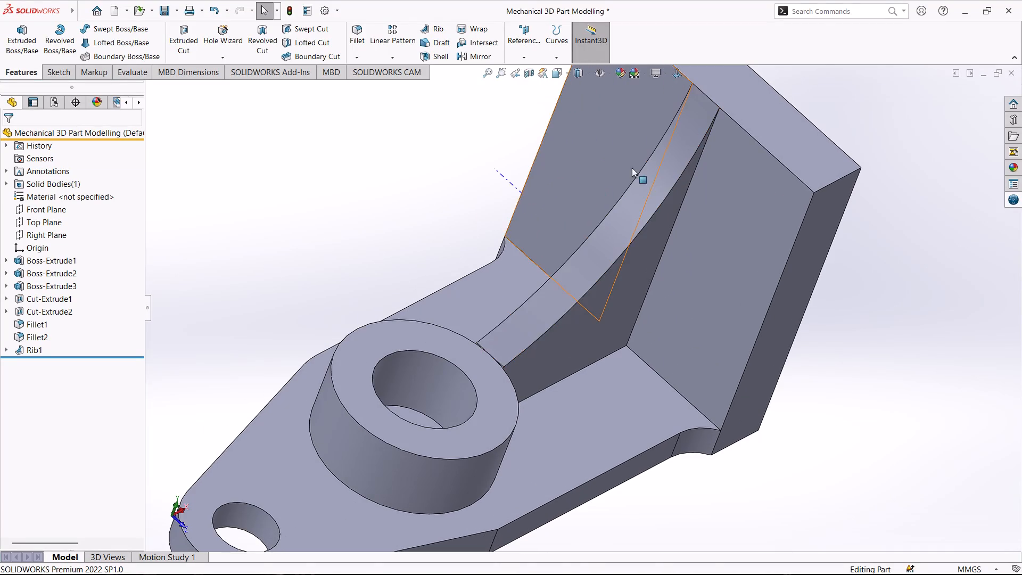
pyautogui.scroll(-2, 640, 165)
pyautogui.scroll(3, 640, 165)
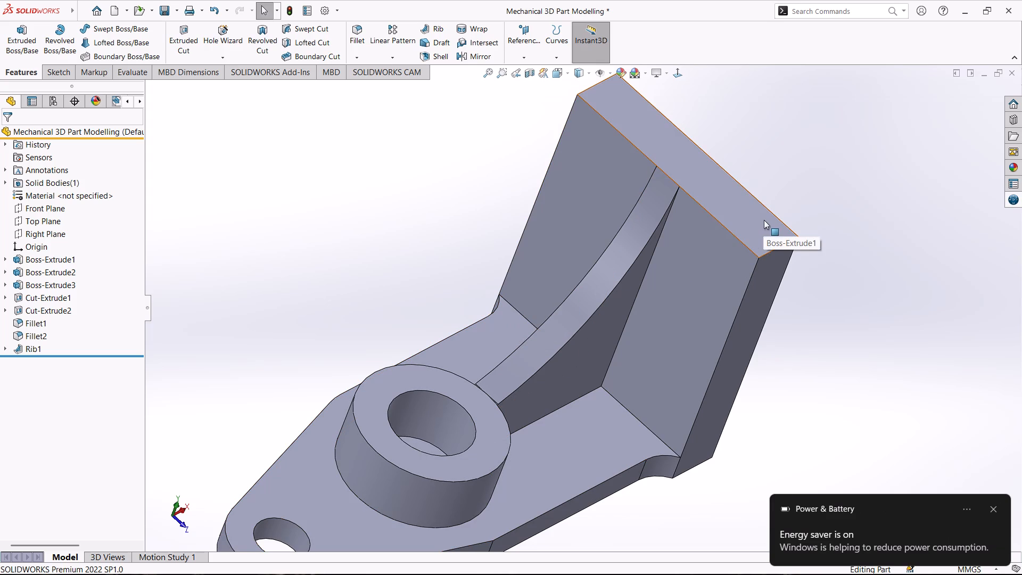
pyautogui.scroll(-1, 783, 299)
pyautogui.scroll(1, 783, 299)
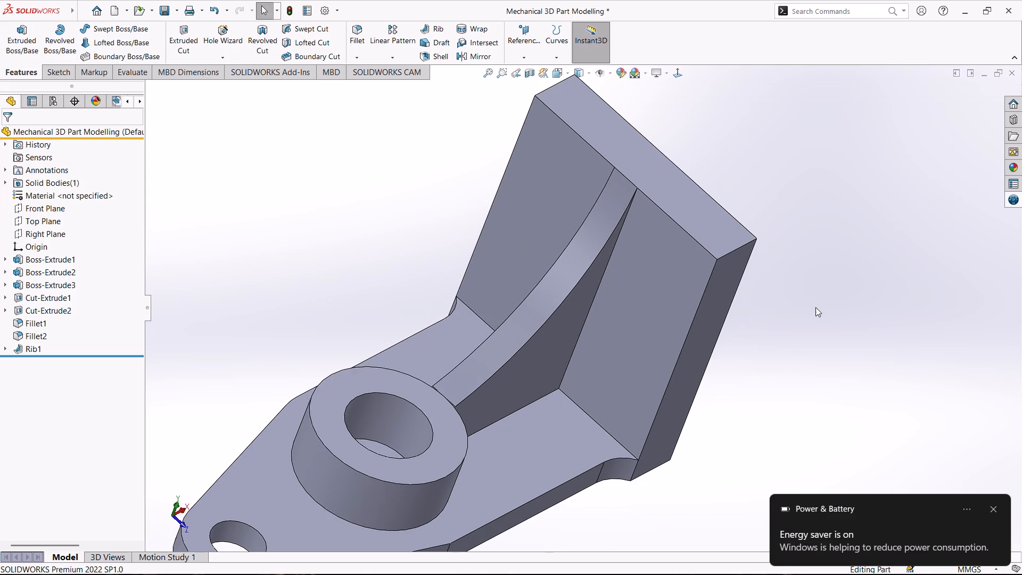
pyautogui.click(634, 297)
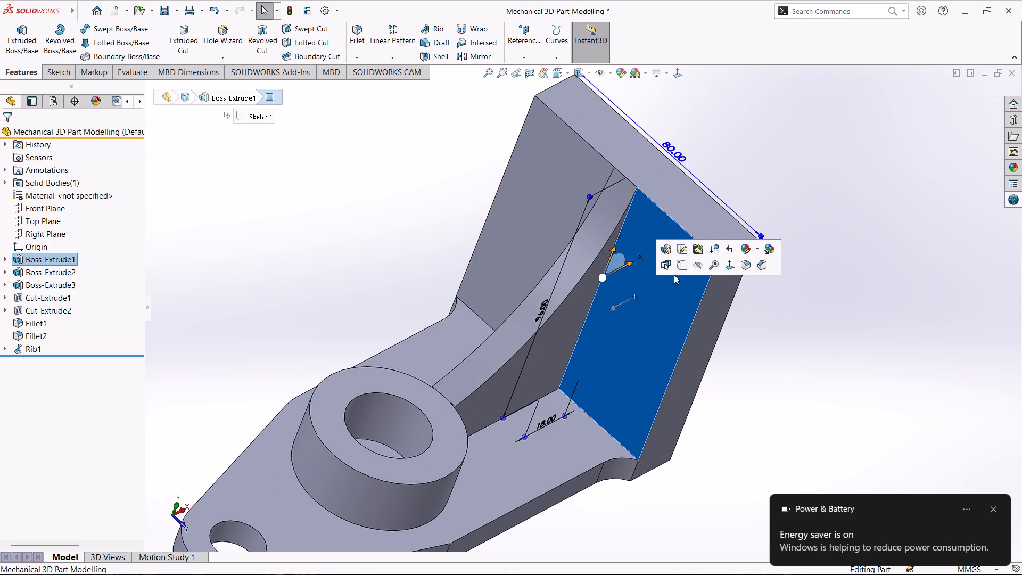
pyautogui.click(679, 268)
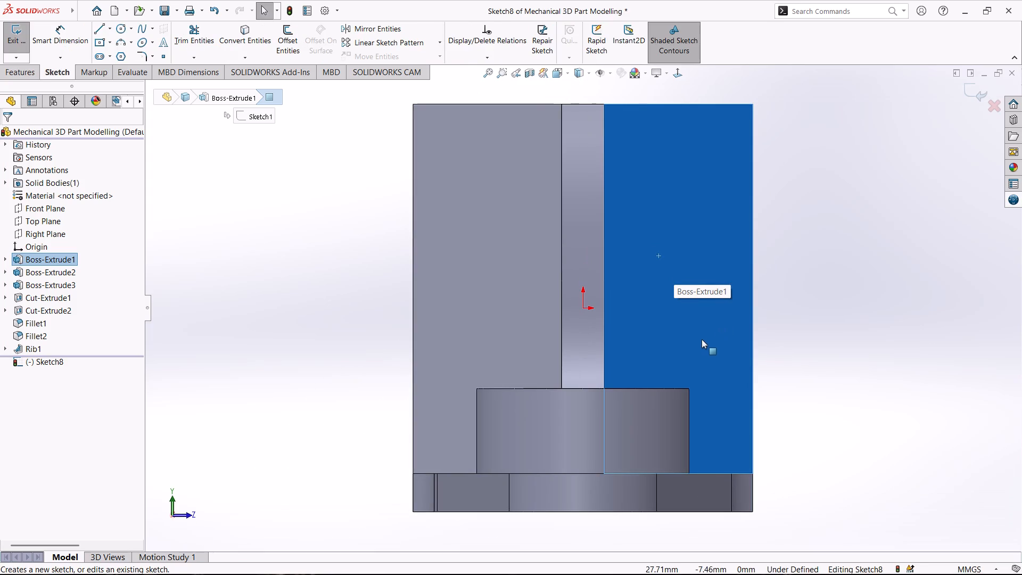
pyautogui.click(120, 28)
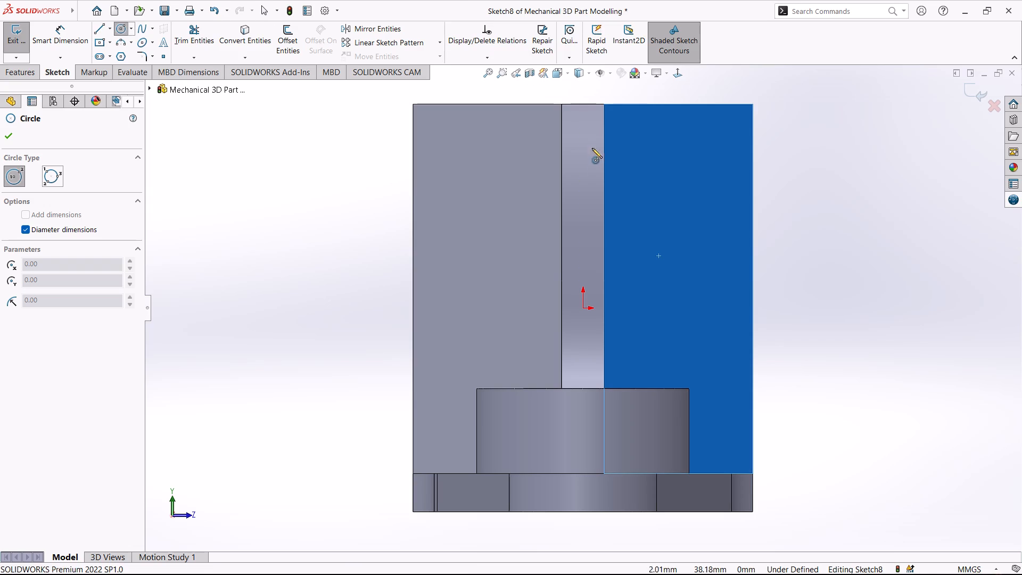
pyautogui.click(677, 159)
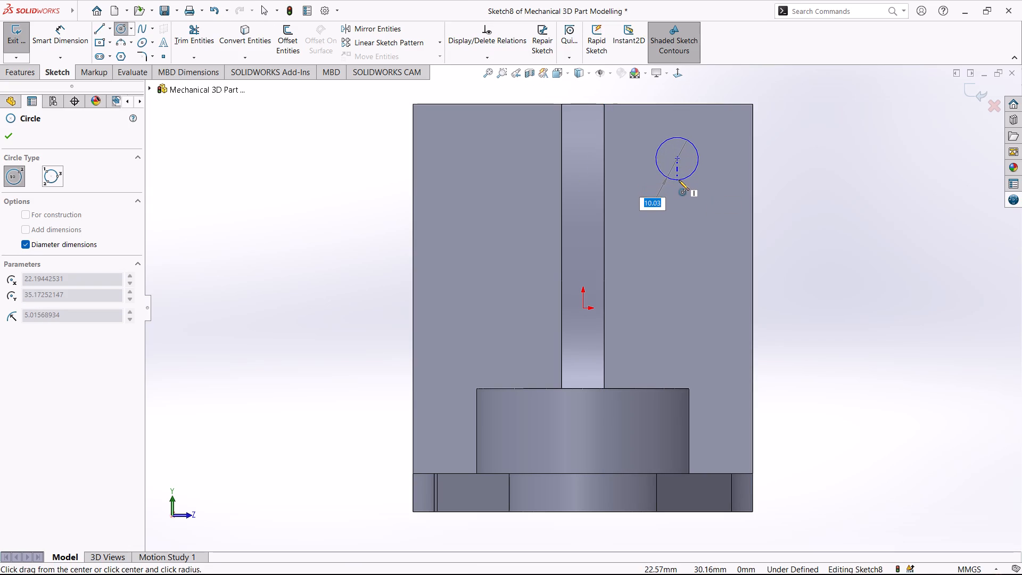
pyautogui.click(679, 180)
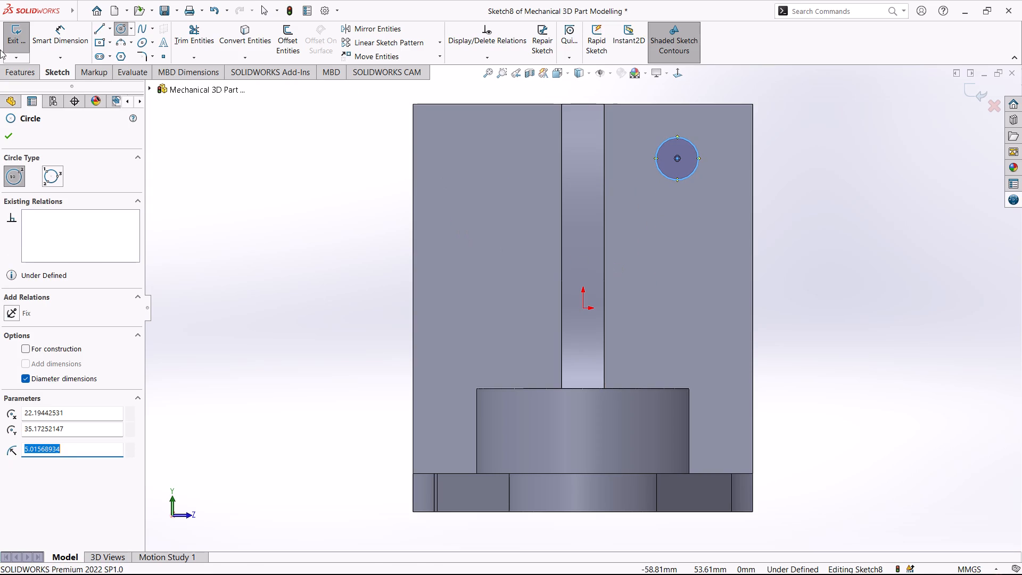
# Dimension the circle's diameter as 18 mm.
pyautogui.click(53, 40)
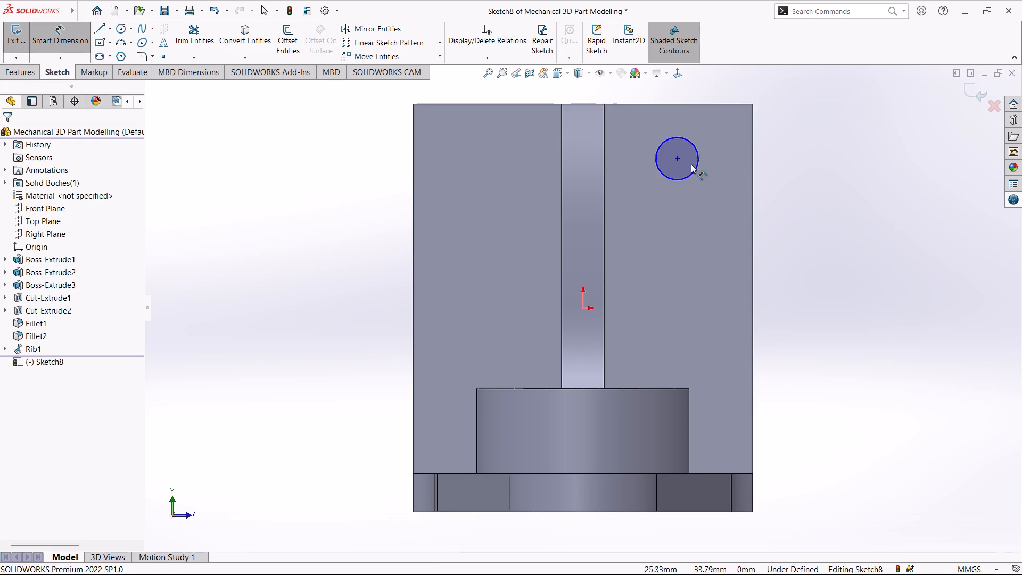
pyautogui.click(699, 160)
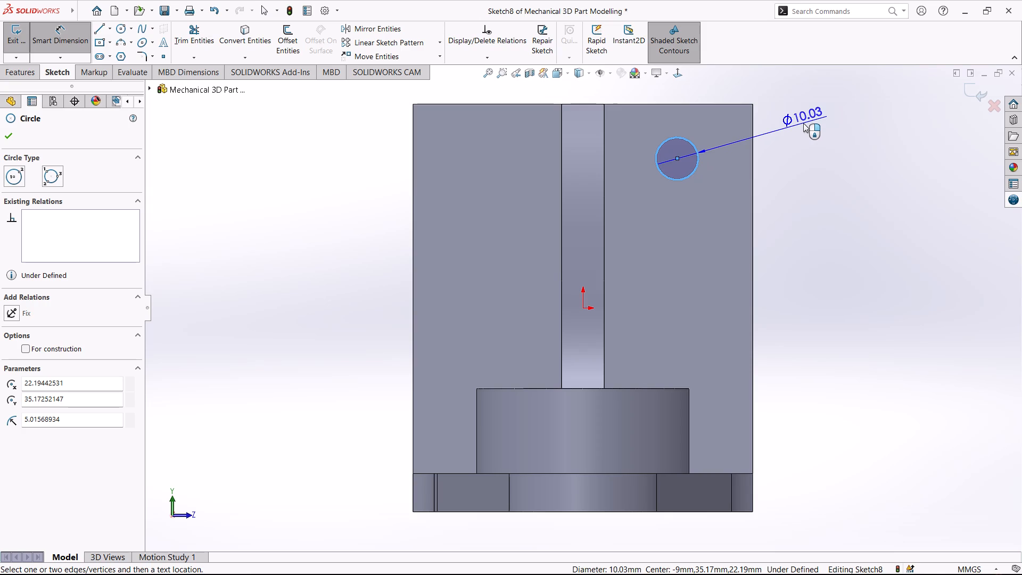
pyautogui.click(803, 123)
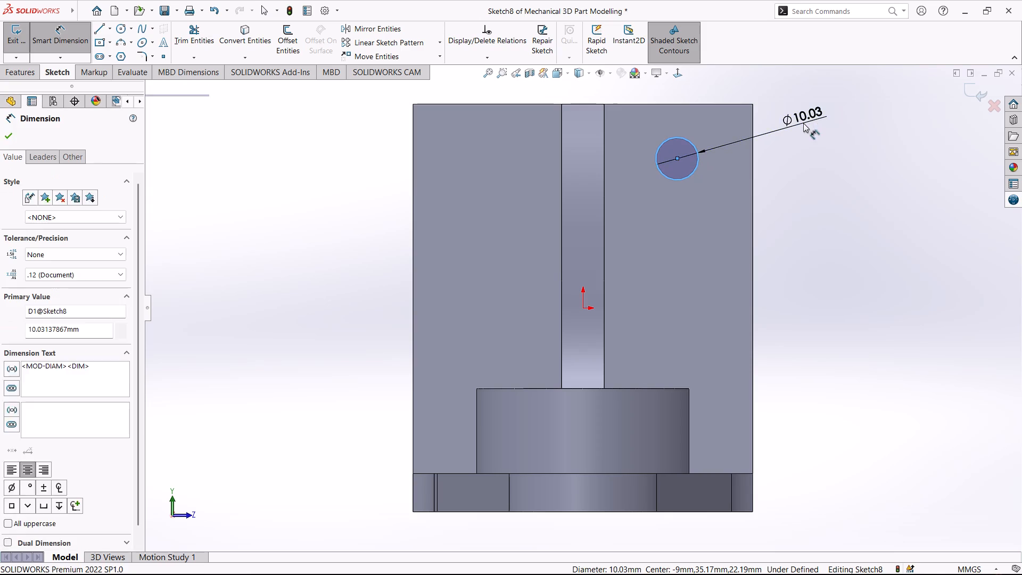
pyautogui.write('18')
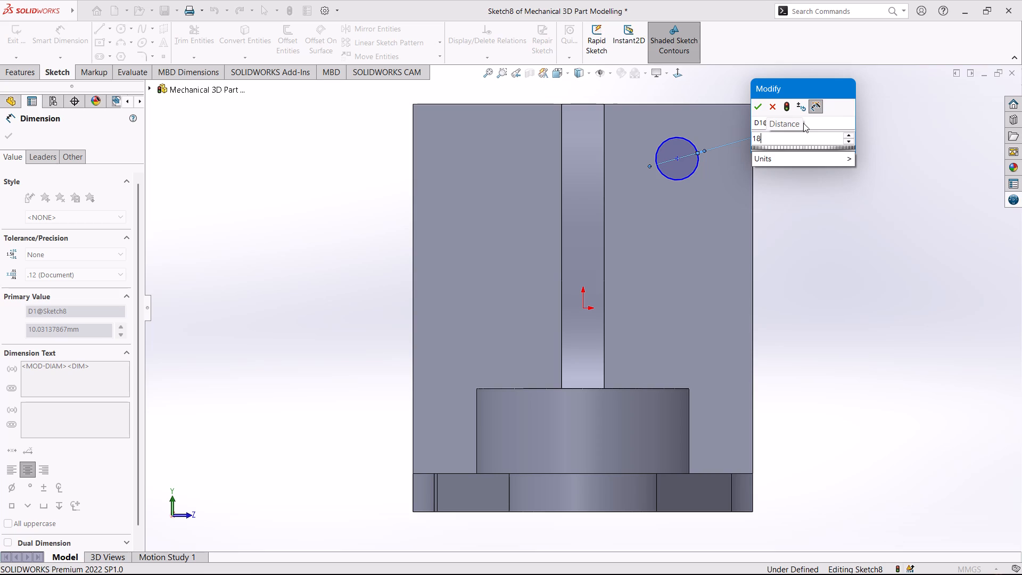
pyautogui.press('Return')
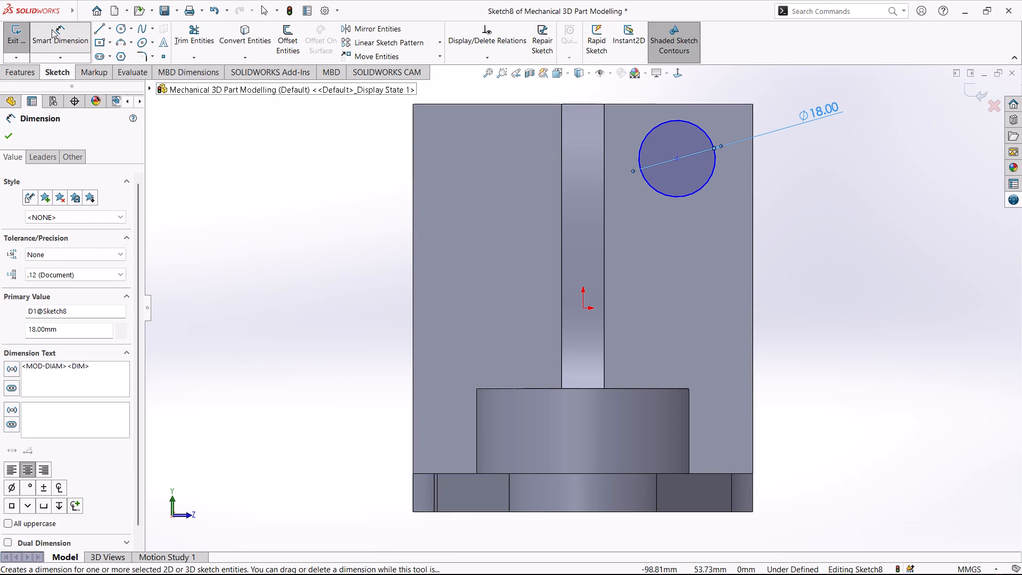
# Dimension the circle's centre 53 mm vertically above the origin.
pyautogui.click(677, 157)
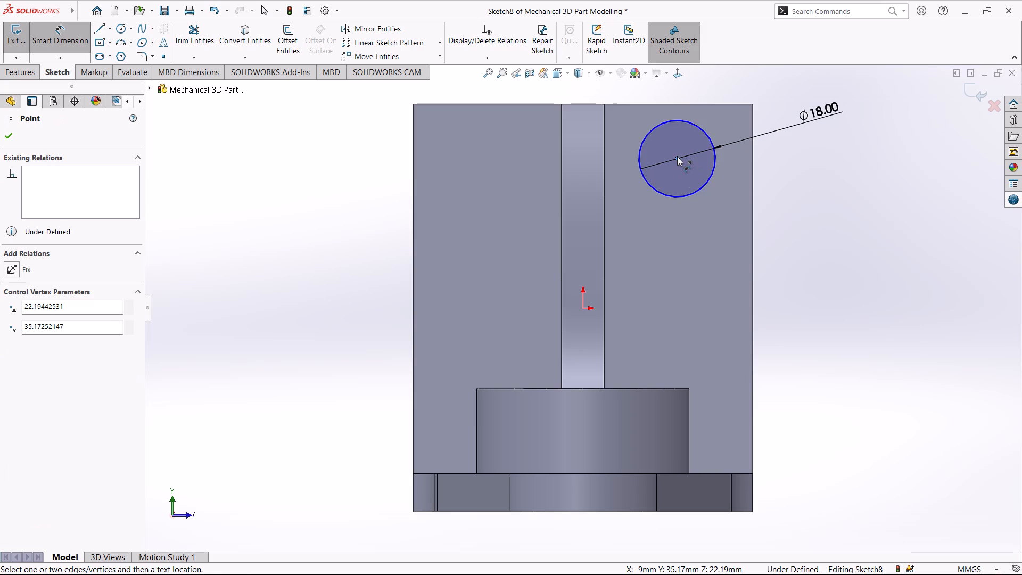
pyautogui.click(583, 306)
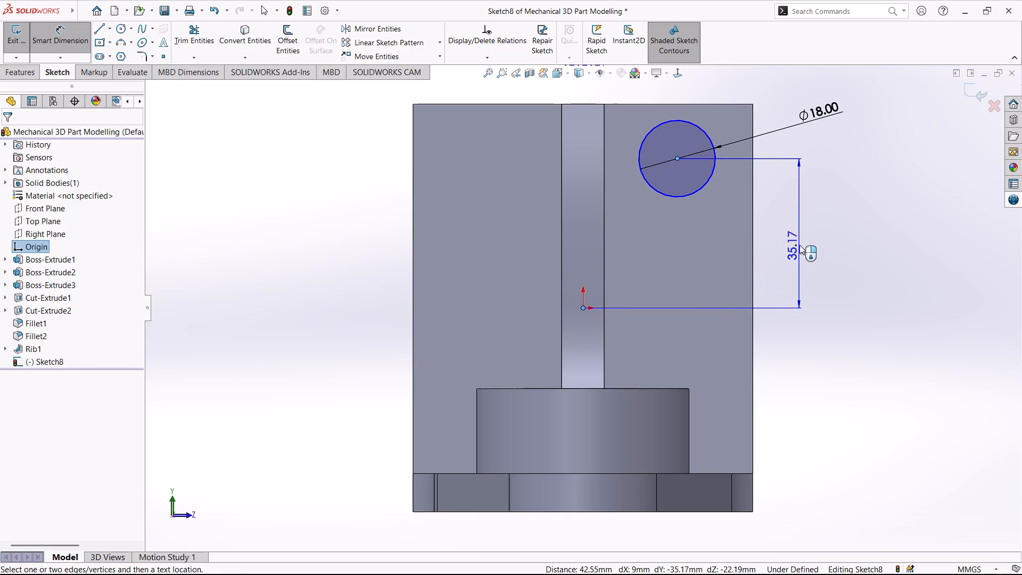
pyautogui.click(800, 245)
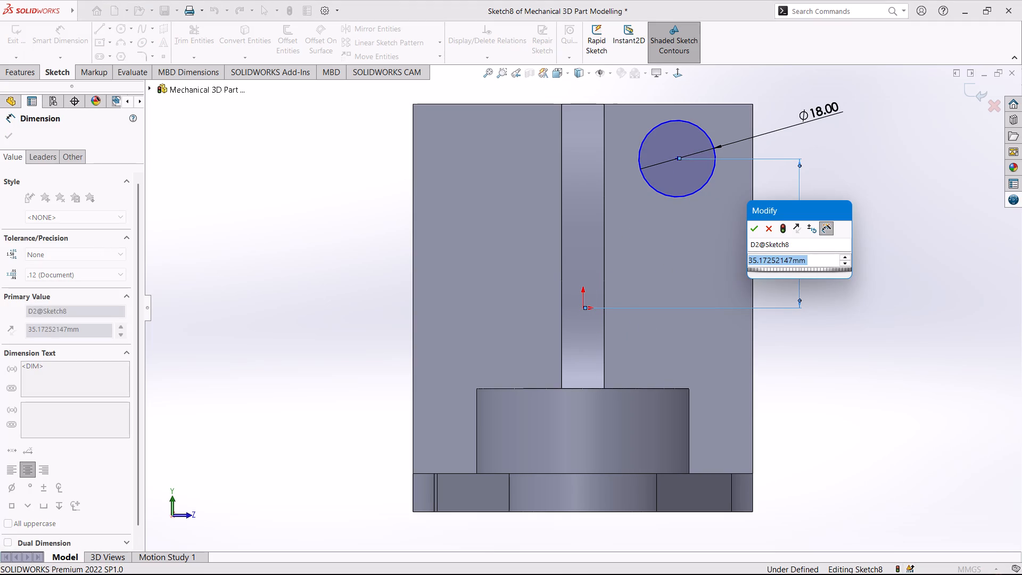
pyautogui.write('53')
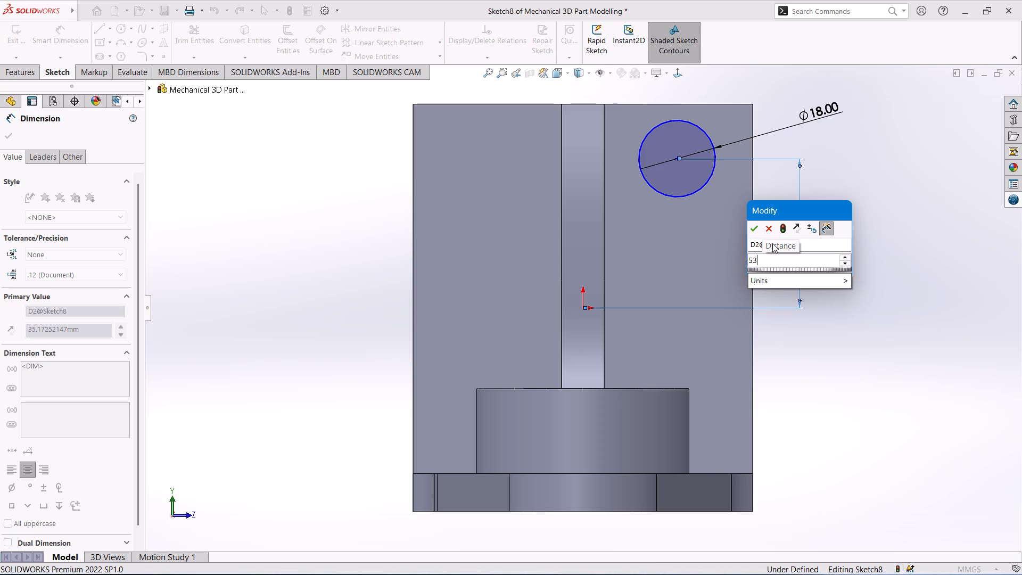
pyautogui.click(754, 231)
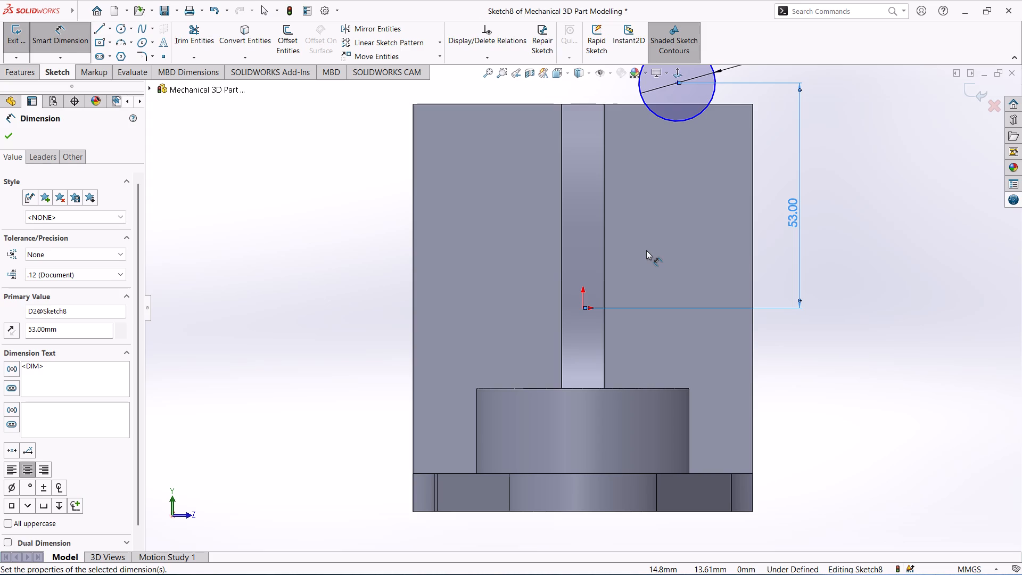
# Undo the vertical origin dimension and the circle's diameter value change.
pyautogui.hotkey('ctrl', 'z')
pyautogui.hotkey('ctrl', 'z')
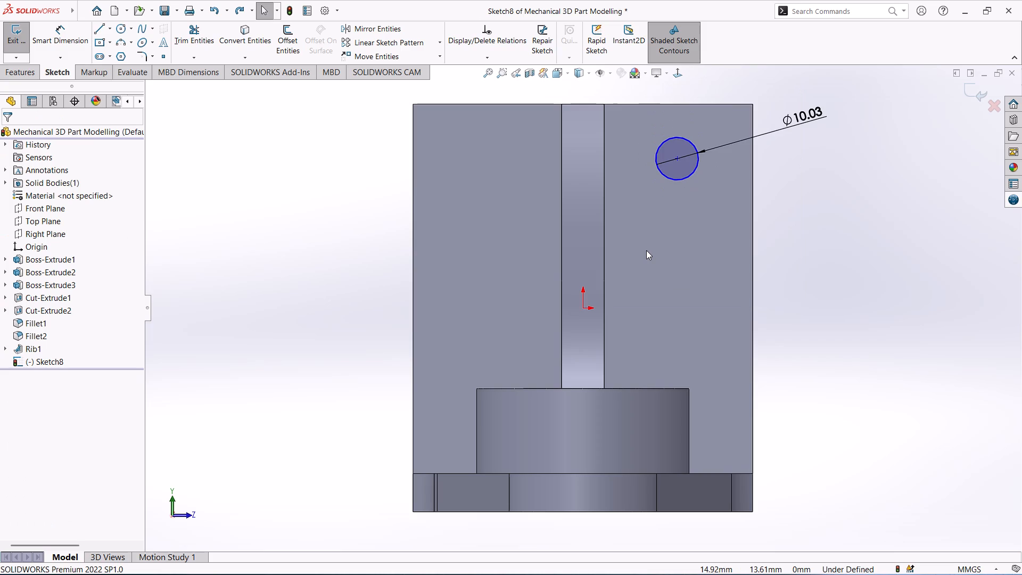
# Dimension the circle's centre 53 mm above the wall face's lower edge, where it meets the base plate.
pyautogui.click(68, 37)
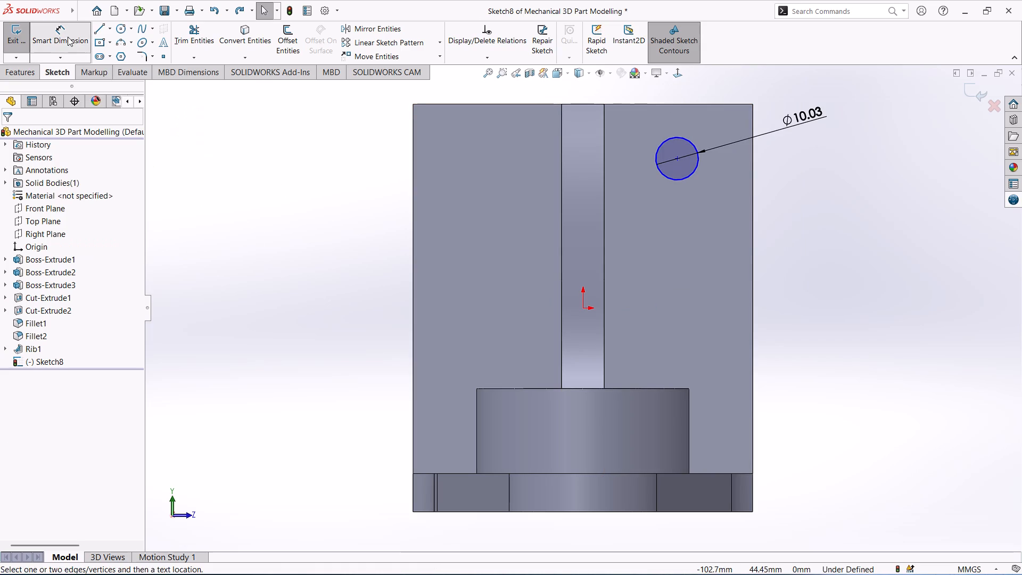
pyautogui.click(677, 158)
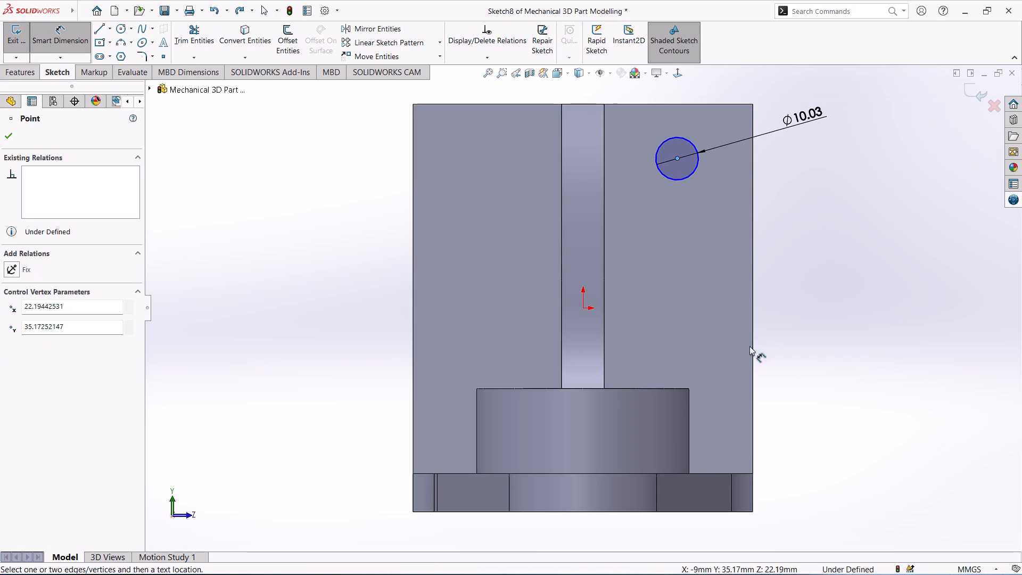
pyautogui.click(730, 473)
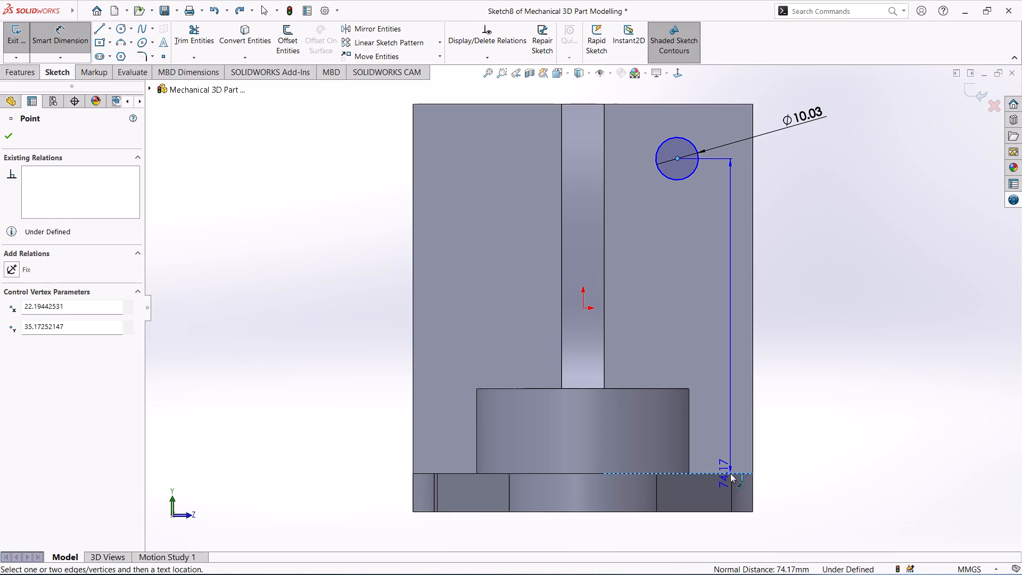
pyautogui.click(796, 316)
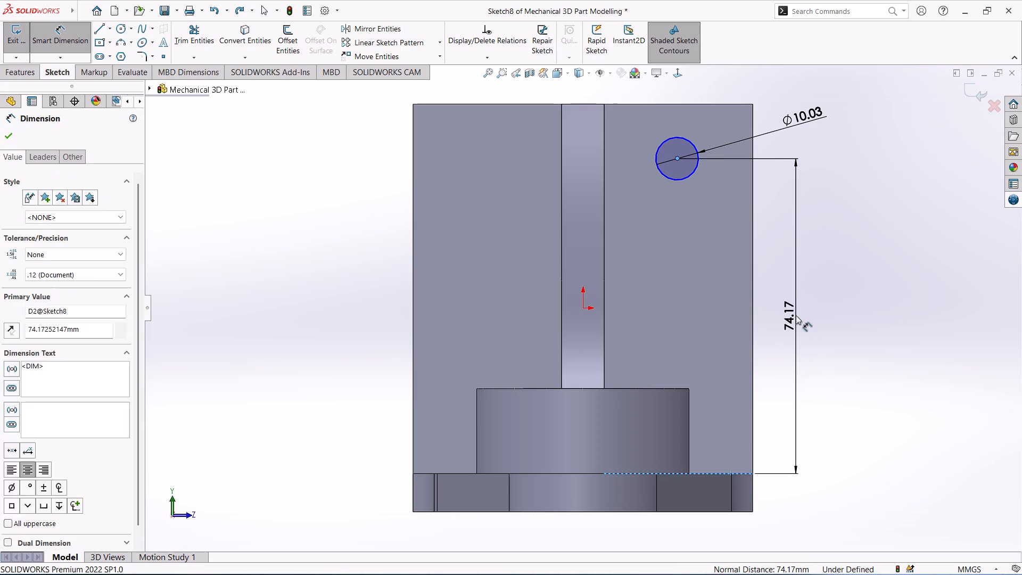
pyautogui.write('53')
pyautogui.press('Return')
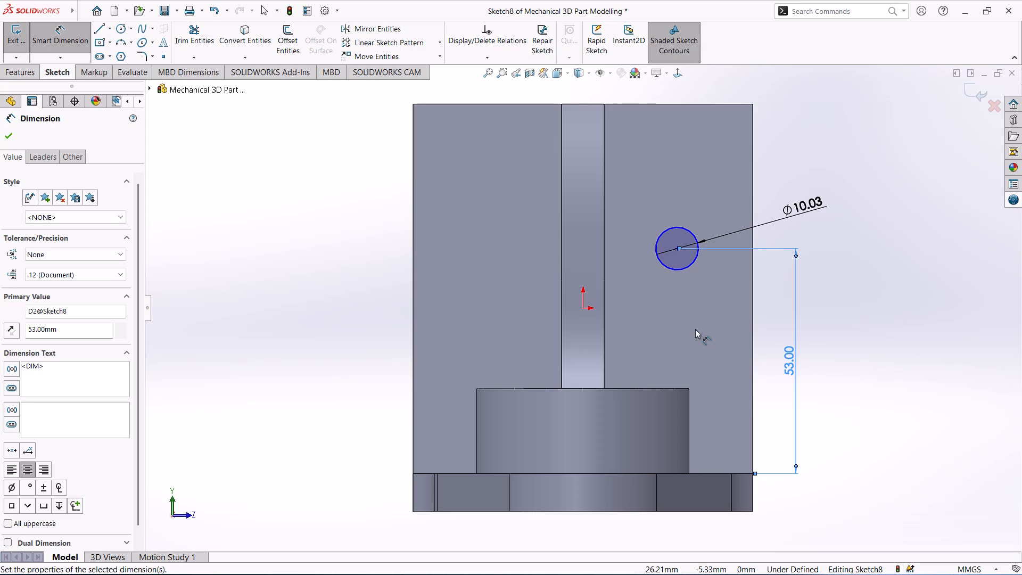
# Set the circle's diameter to 18 mm.
pyautogui.doubleClick(796, 203)
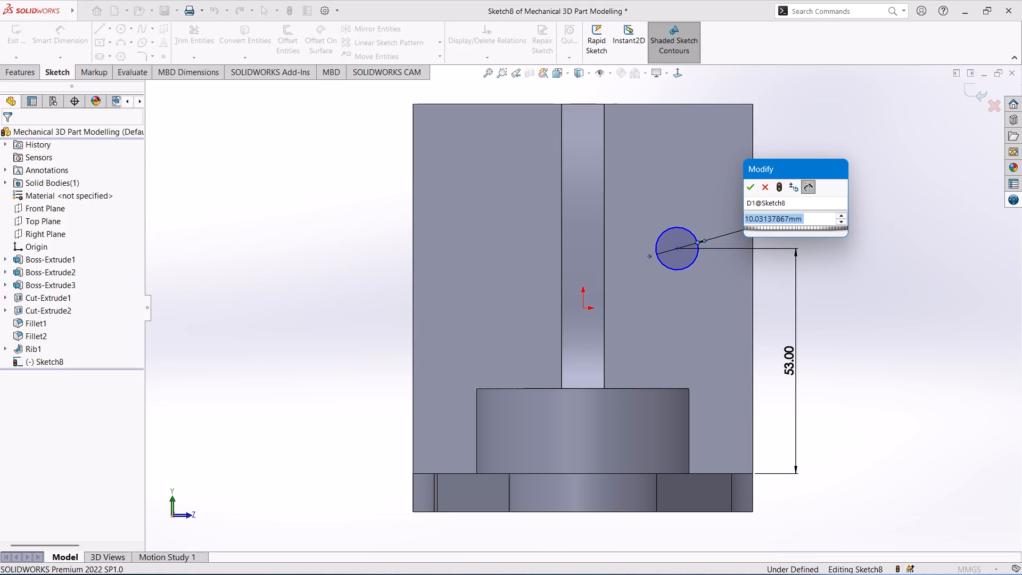
pyautogui.write('18')
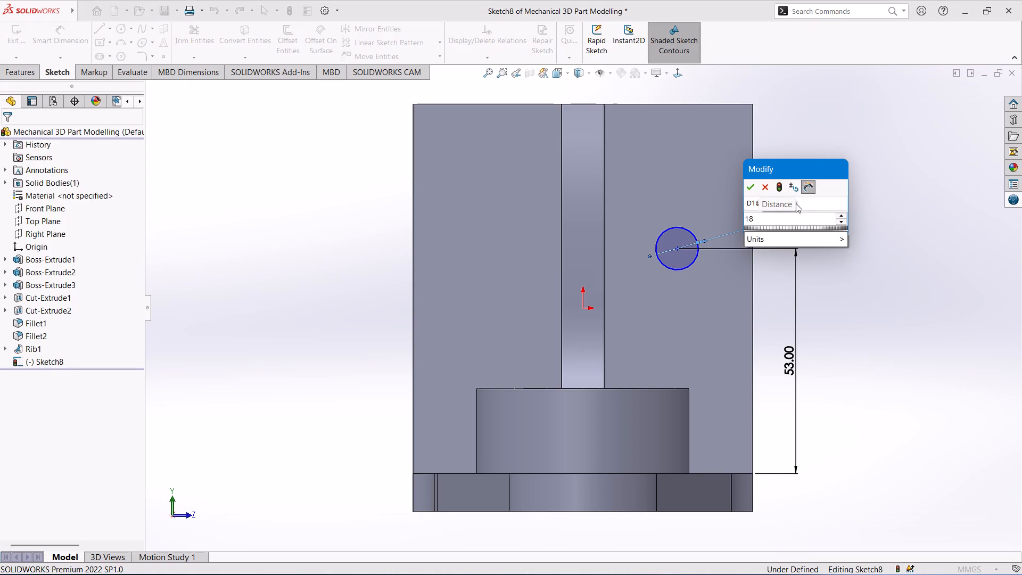
pyautogui.click(753, 185)
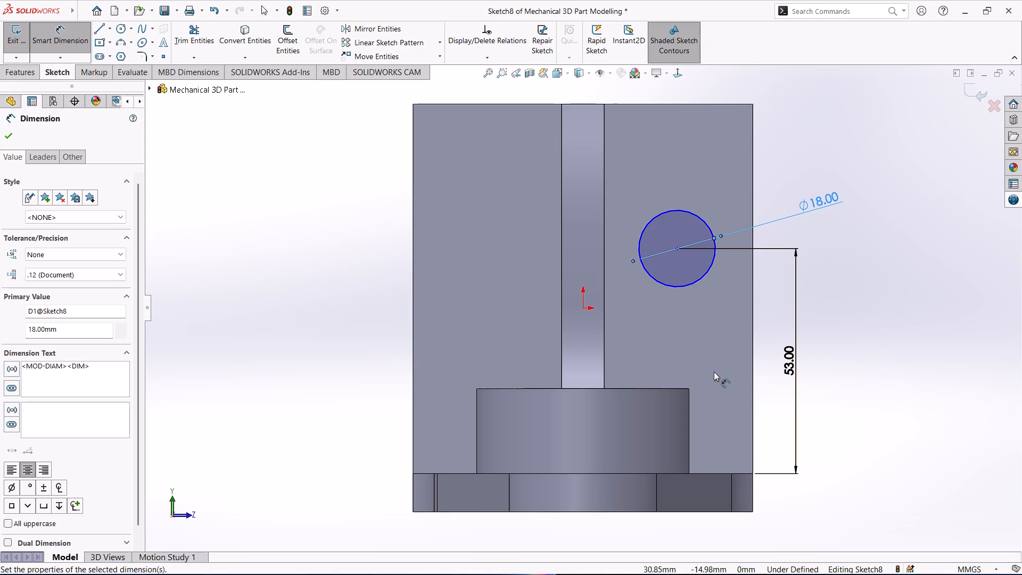
# Dimension the circle's centre 30 mm horizontally from the origin.
pyautogui.click(678, 249)
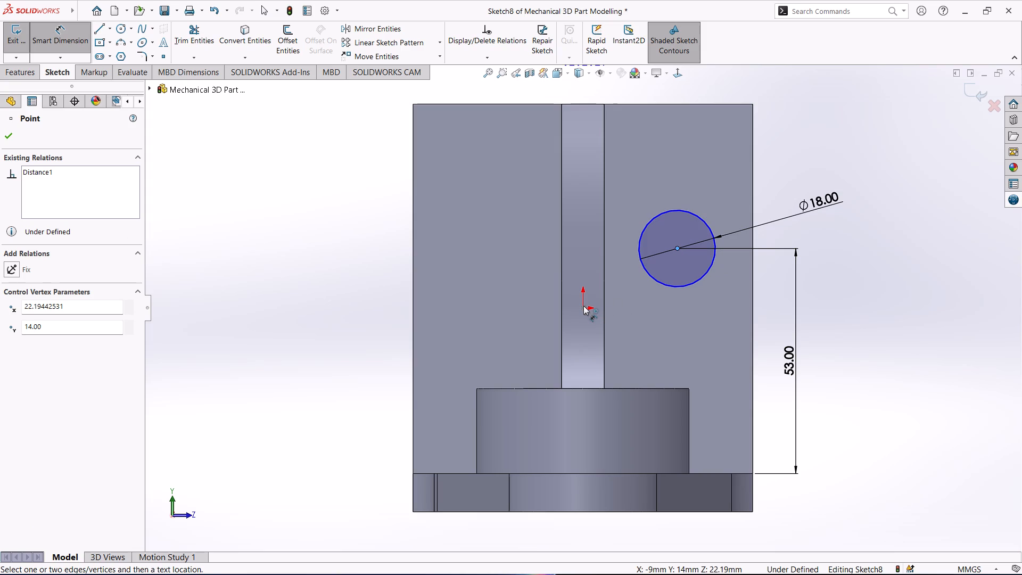
pyautogui.click(583, 306)
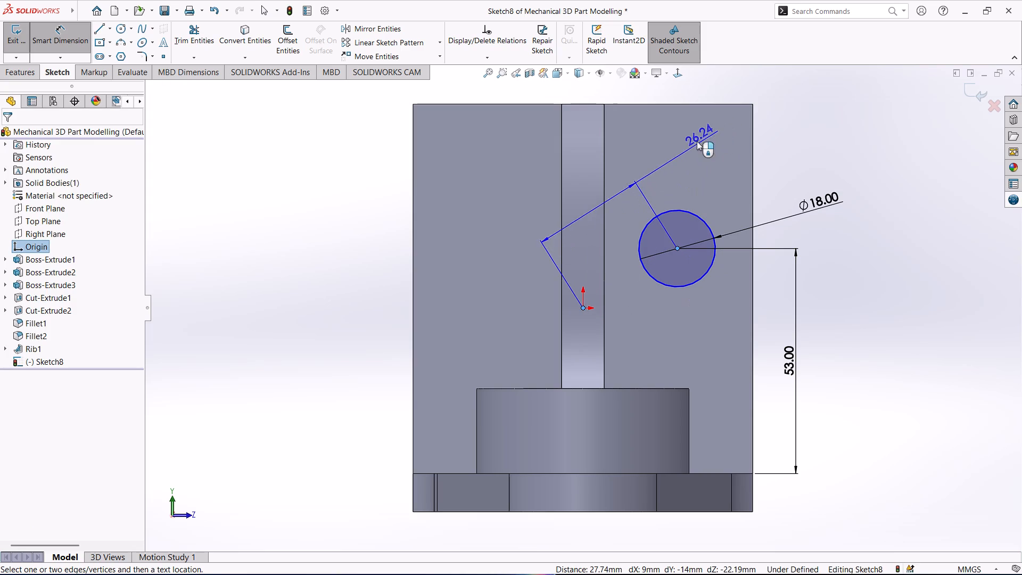
pyautogui.scroll(2, 664, 102)
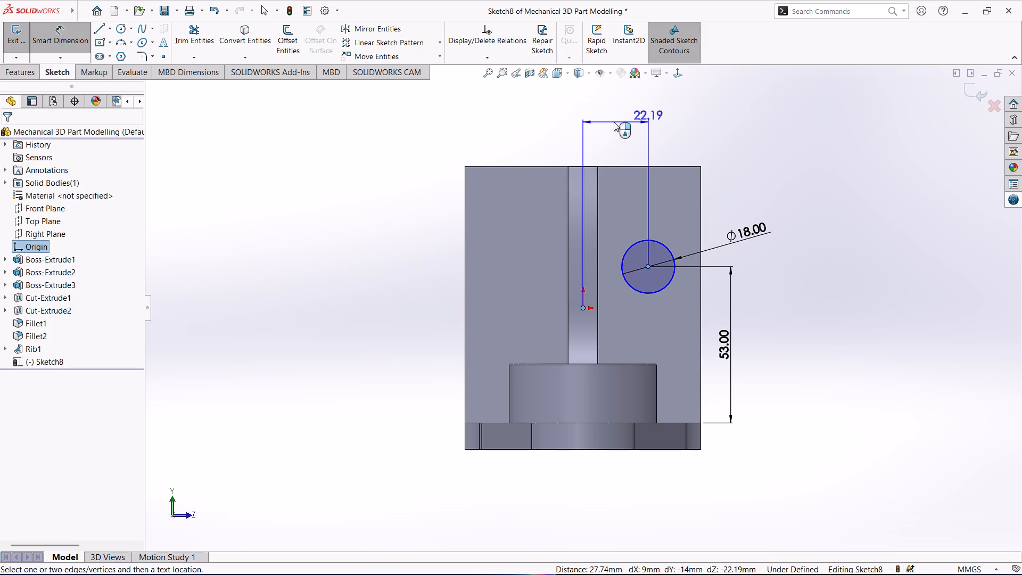
pyautogui.click(614, 122)
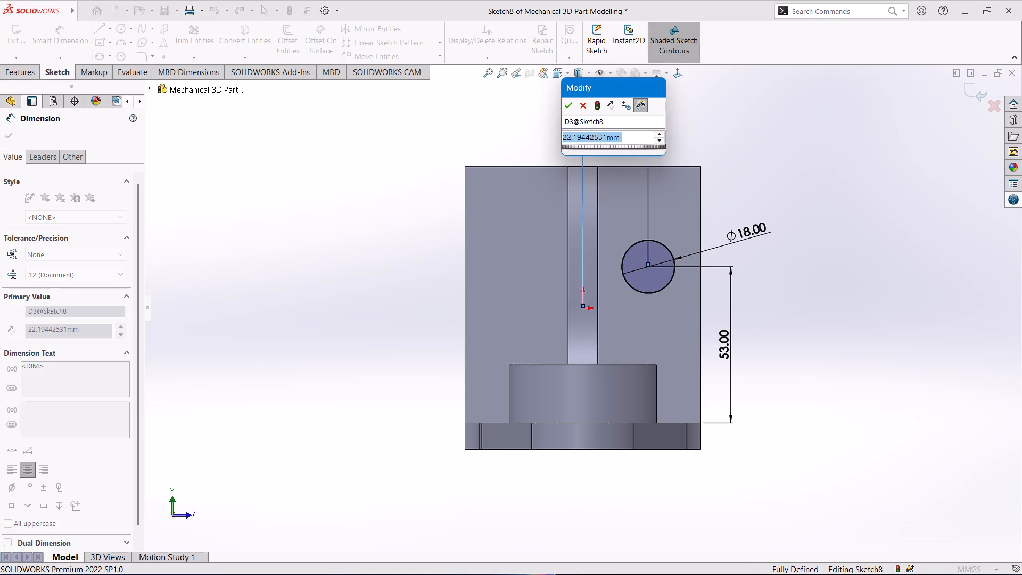
pyautogui.write('30')
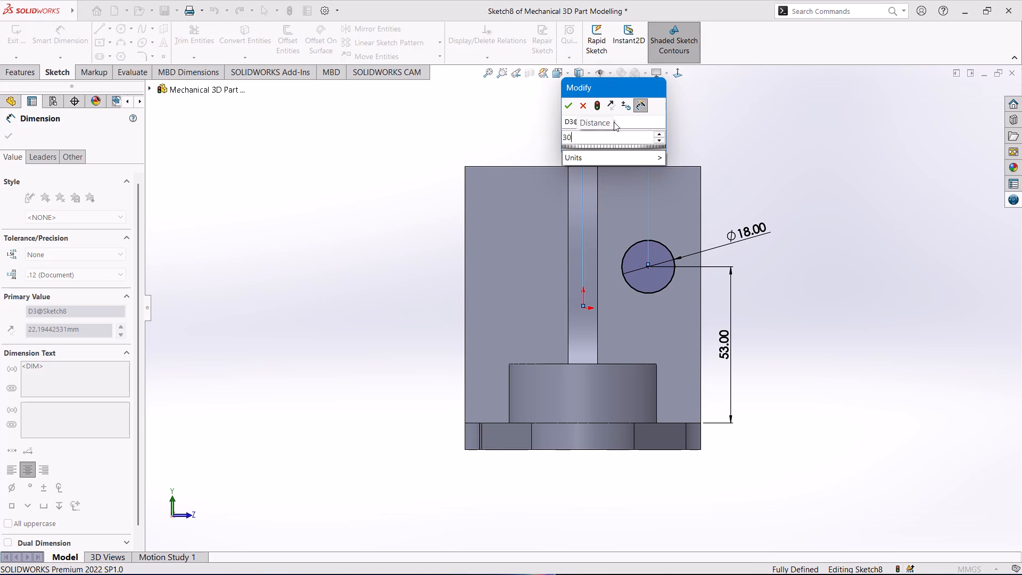
pyautogui.click(571, 102)
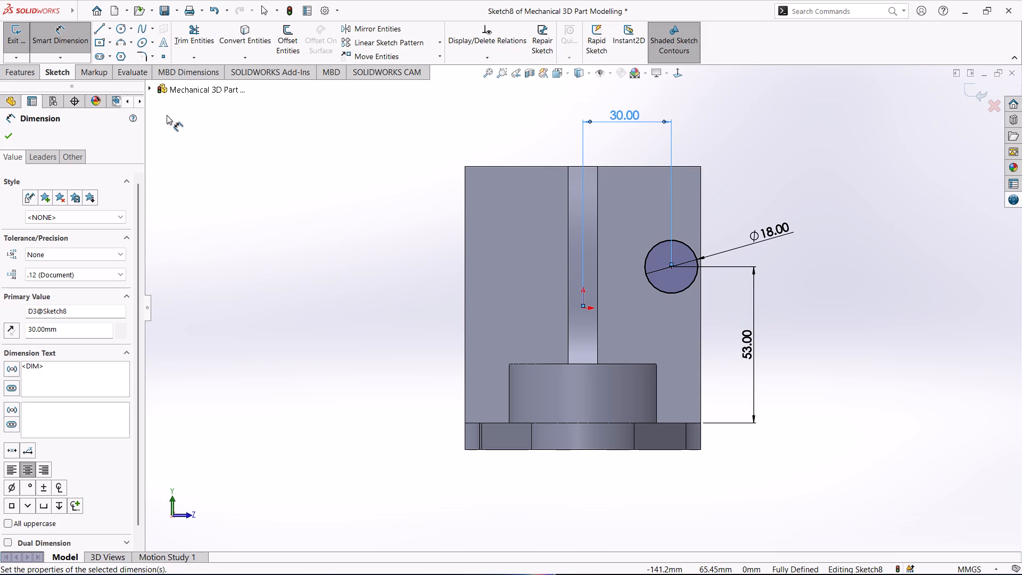
pyautogui.scroll(2, 167, 115)
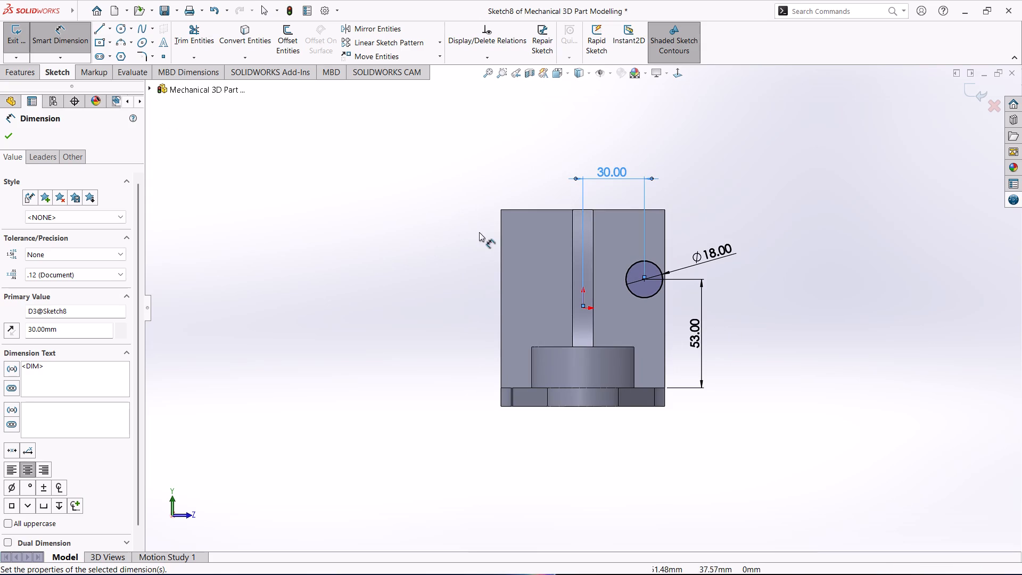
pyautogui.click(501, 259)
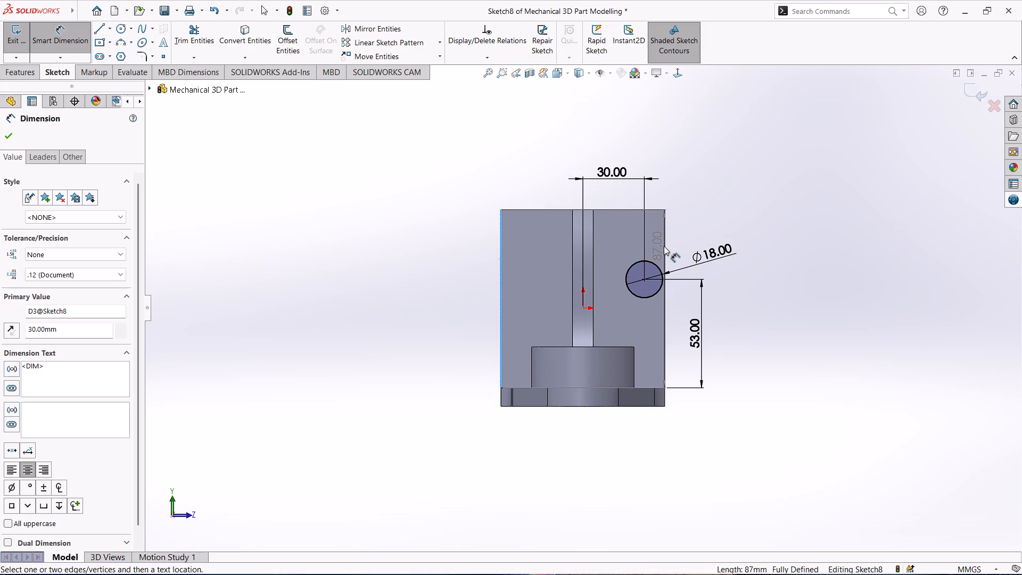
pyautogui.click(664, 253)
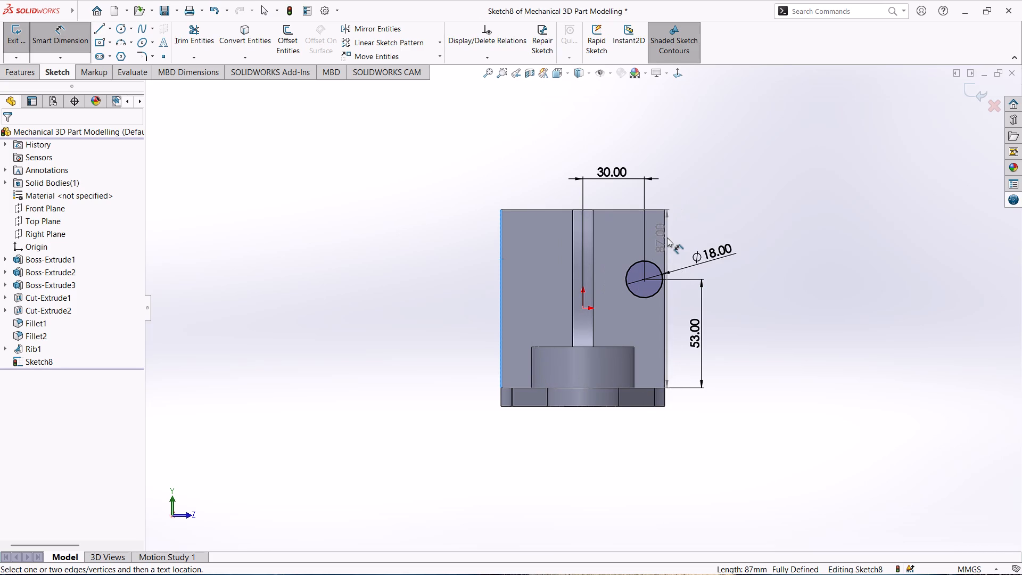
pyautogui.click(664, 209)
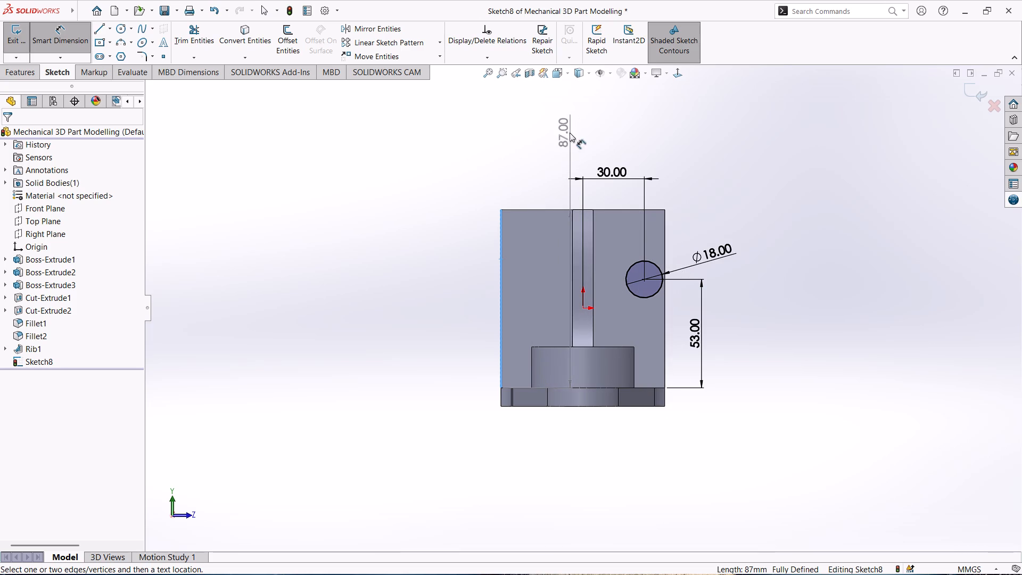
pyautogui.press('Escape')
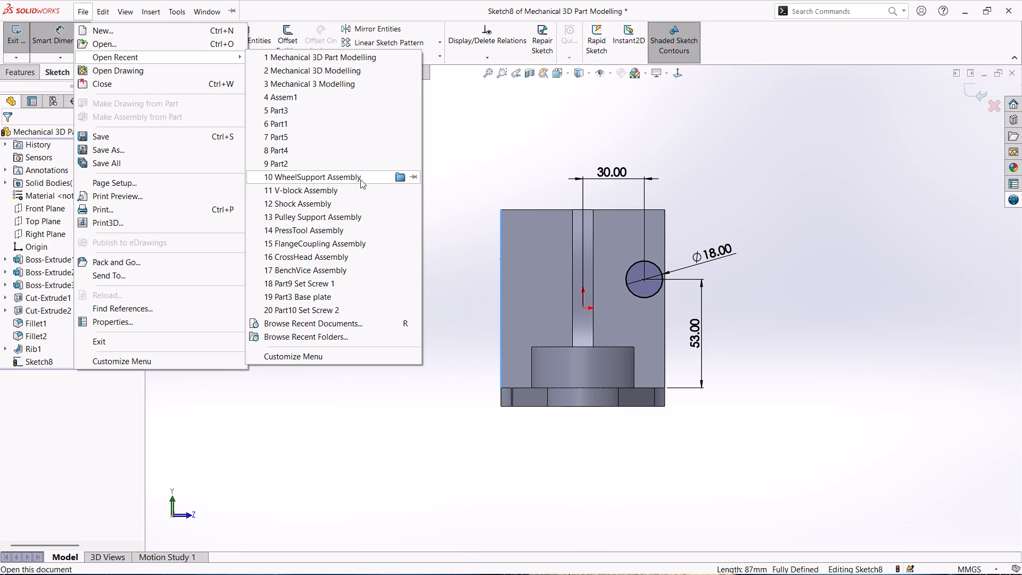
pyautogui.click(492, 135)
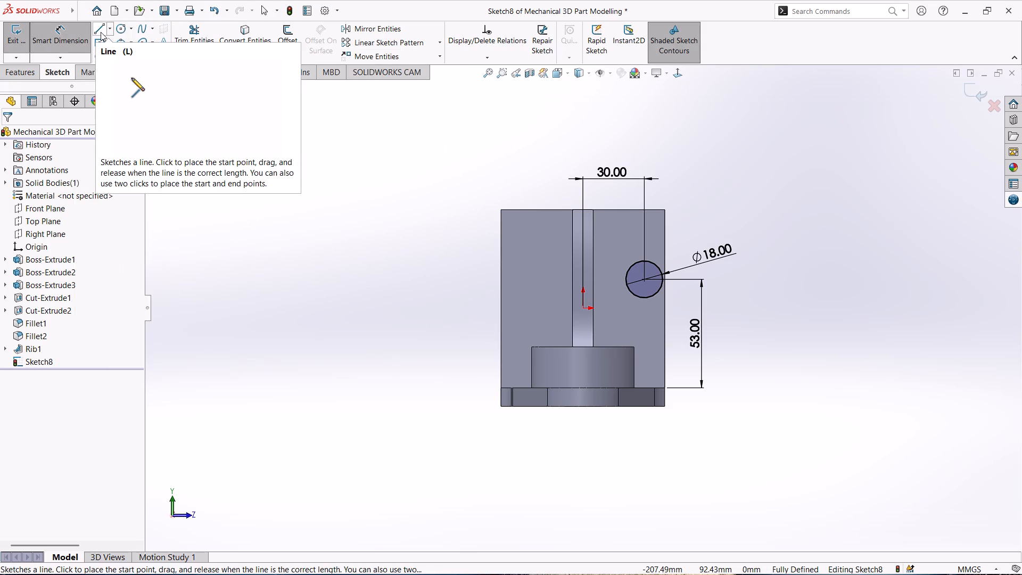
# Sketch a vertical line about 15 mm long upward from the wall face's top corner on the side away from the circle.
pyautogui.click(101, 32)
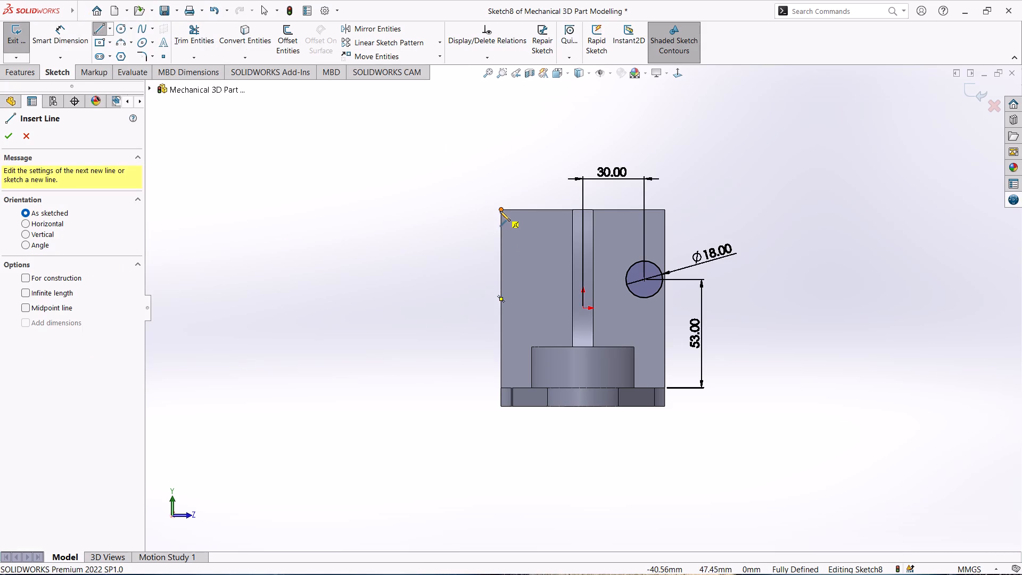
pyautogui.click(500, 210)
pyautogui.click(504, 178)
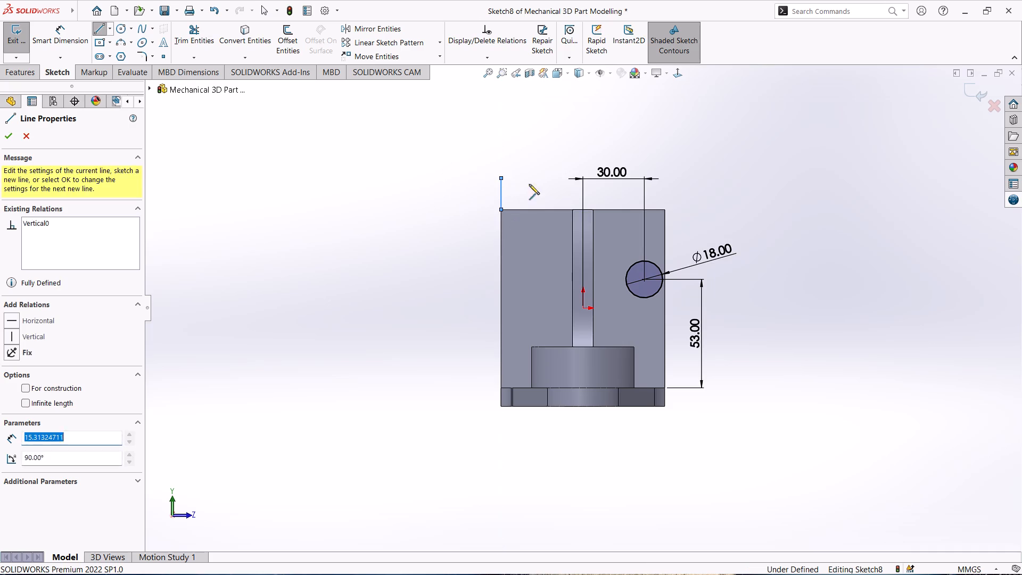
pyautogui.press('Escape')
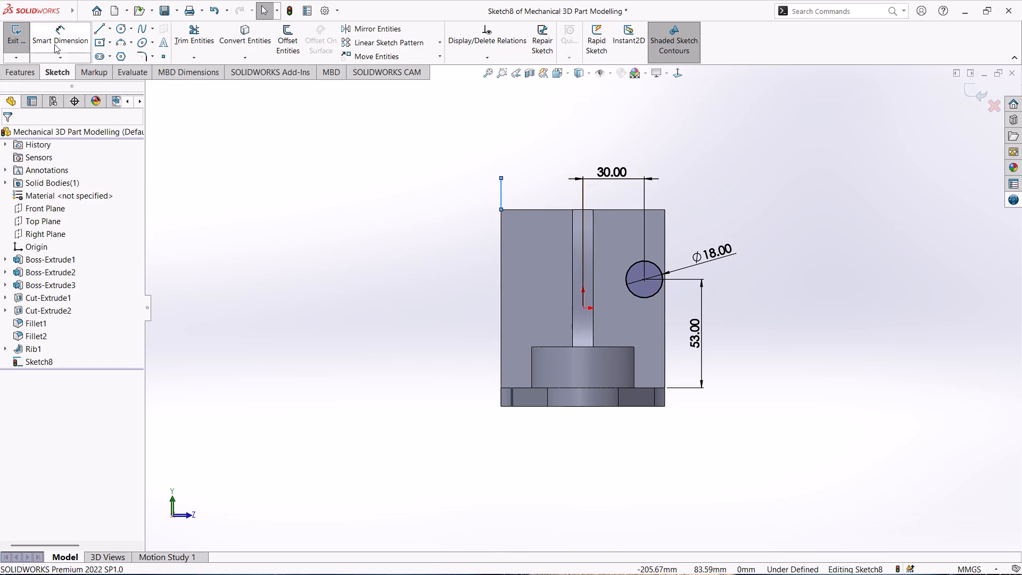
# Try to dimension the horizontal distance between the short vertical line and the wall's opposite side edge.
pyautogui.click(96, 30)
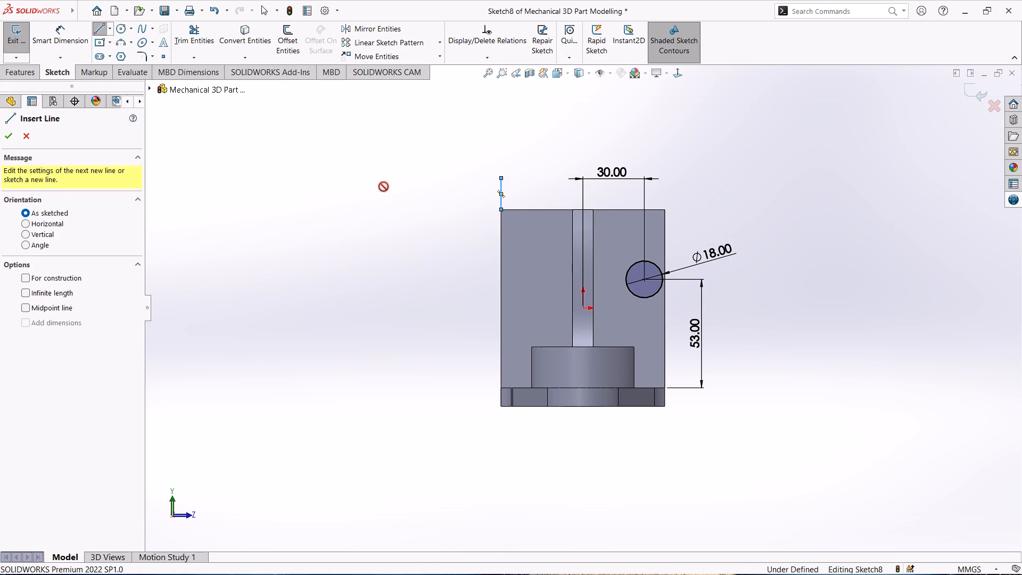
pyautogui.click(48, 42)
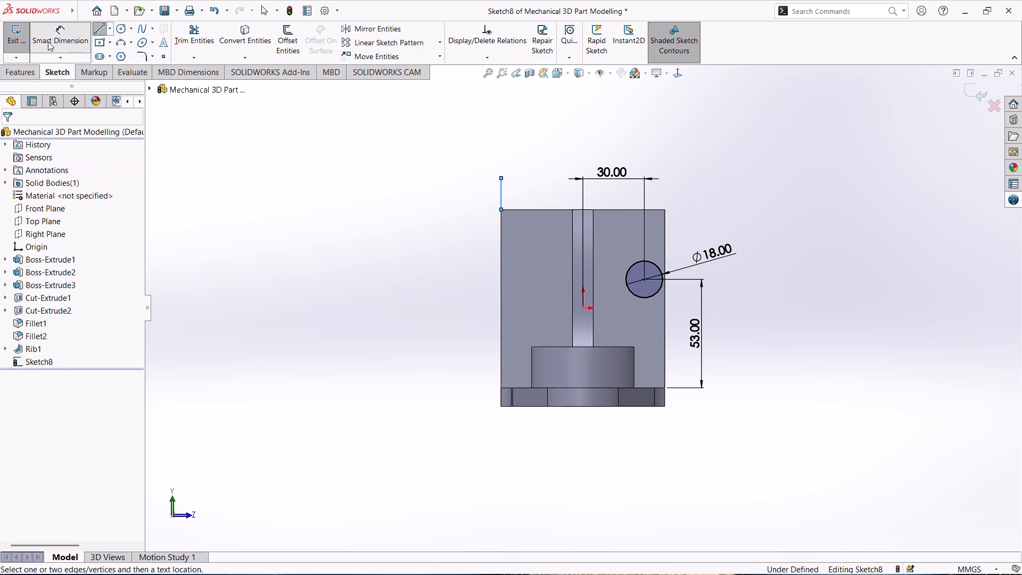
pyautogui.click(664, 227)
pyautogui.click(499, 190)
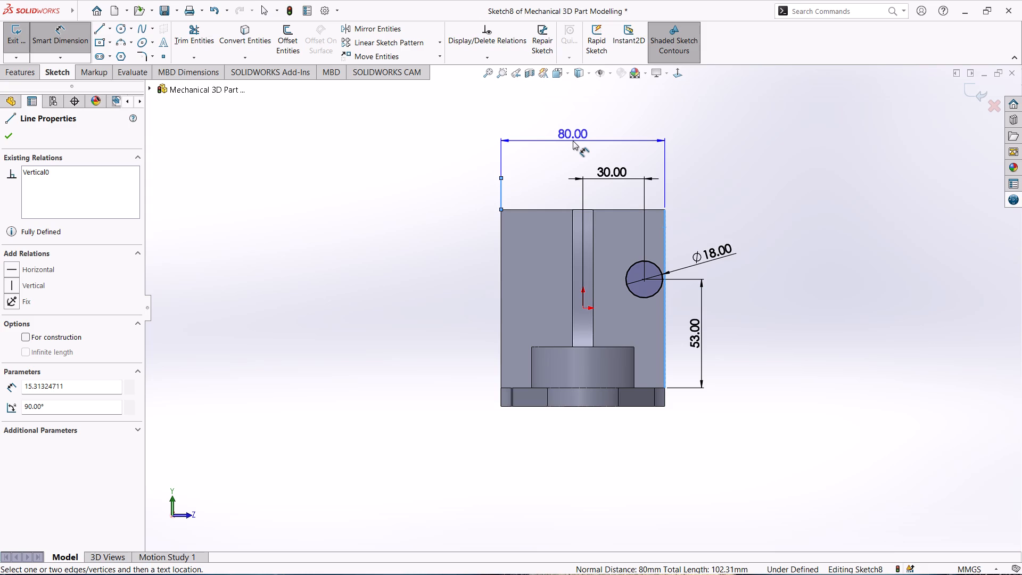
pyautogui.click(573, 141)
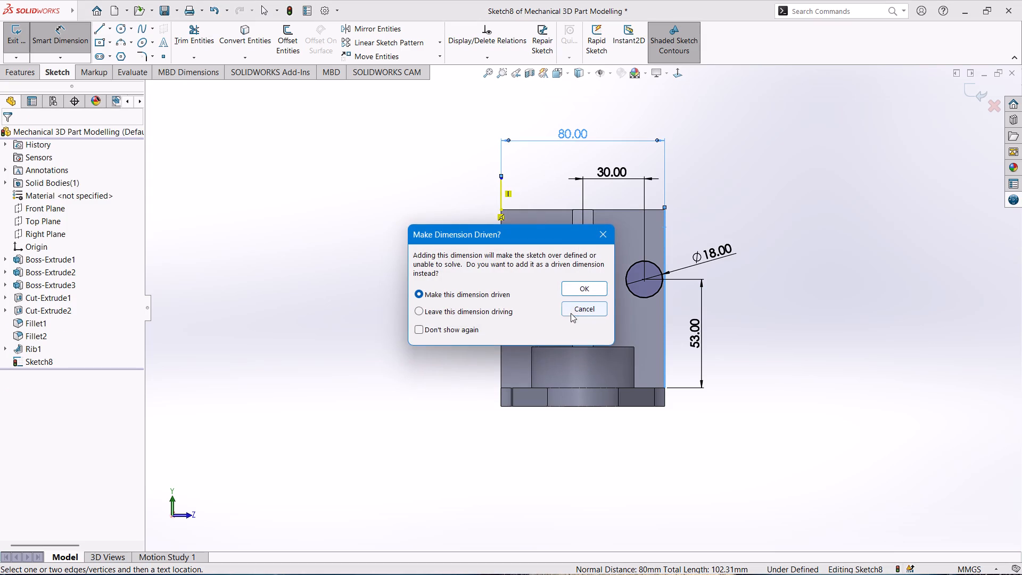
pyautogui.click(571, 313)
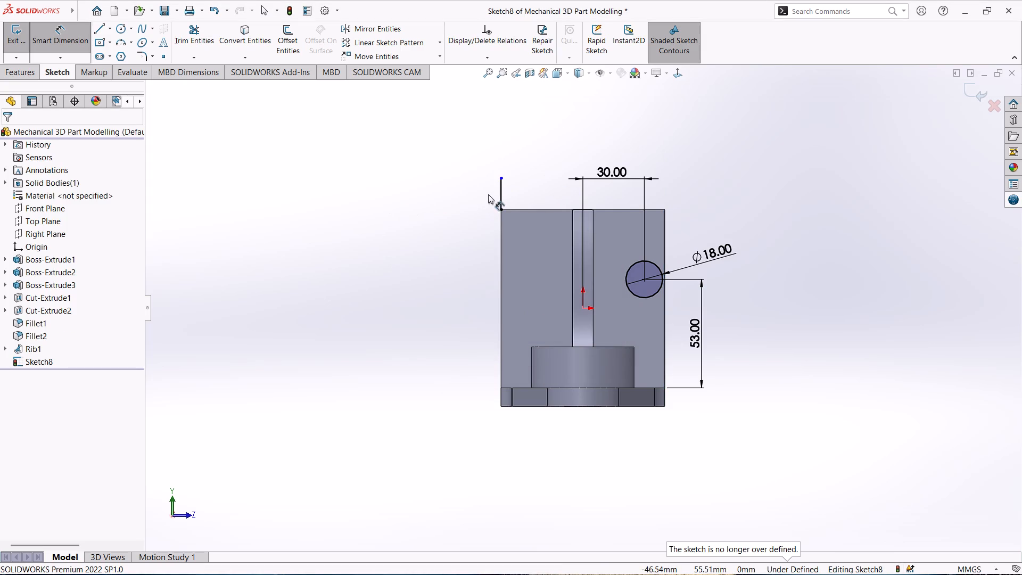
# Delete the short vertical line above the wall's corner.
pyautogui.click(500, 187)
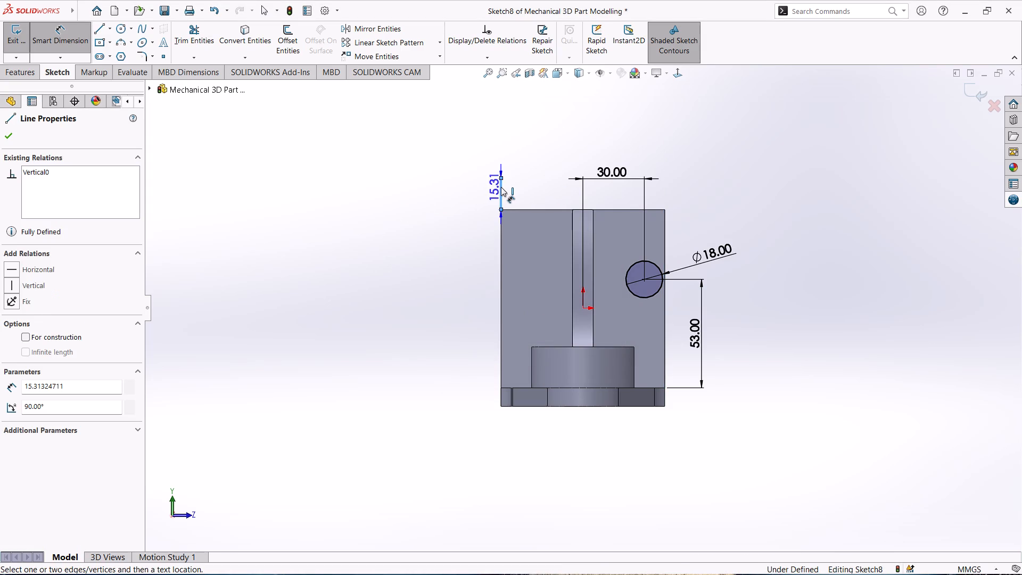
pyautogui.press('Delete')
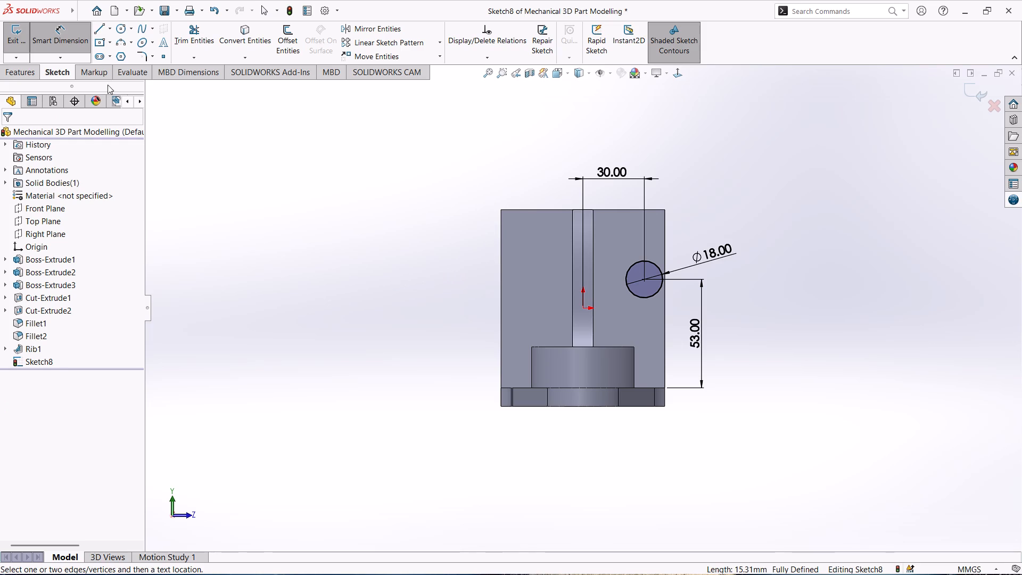
# Finish the circle sketch and cut it as a Through All hole in the wall.
pyautogui.click(16, 38)
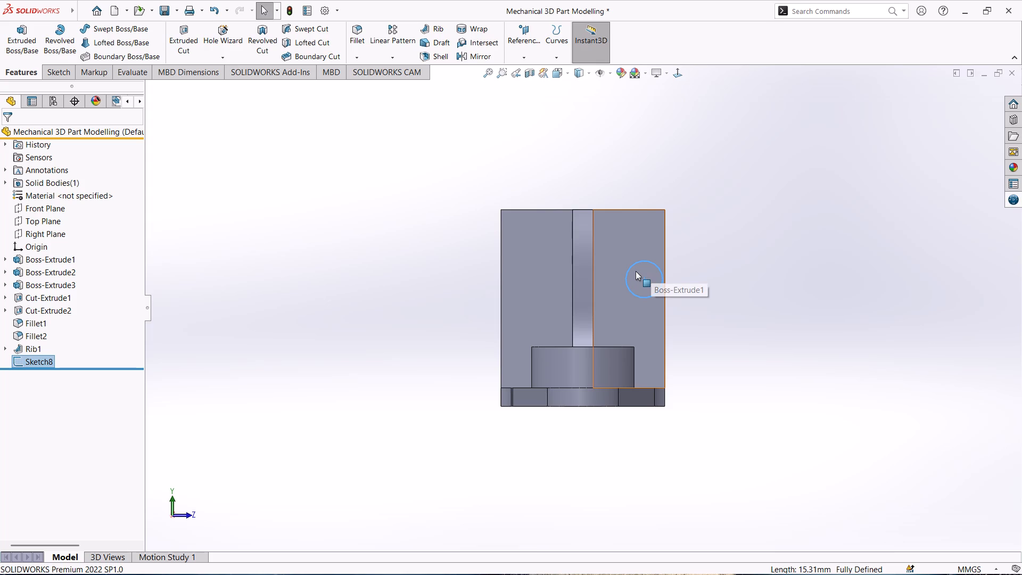
pyautogui.click(188, 29)
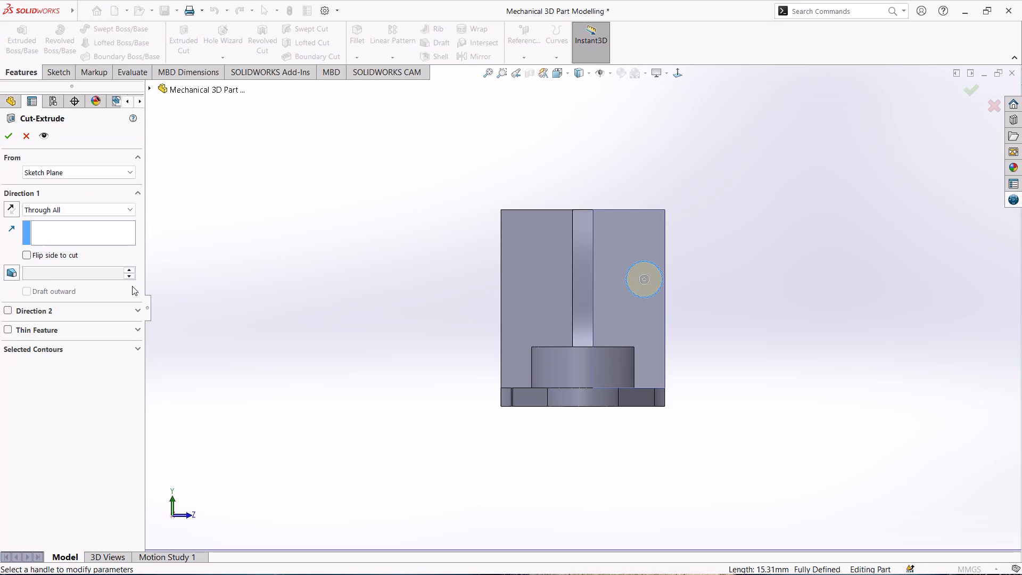
pyautogui.moveTo(767, 285); pyautogui.dragTo(750, 300, button='middle')
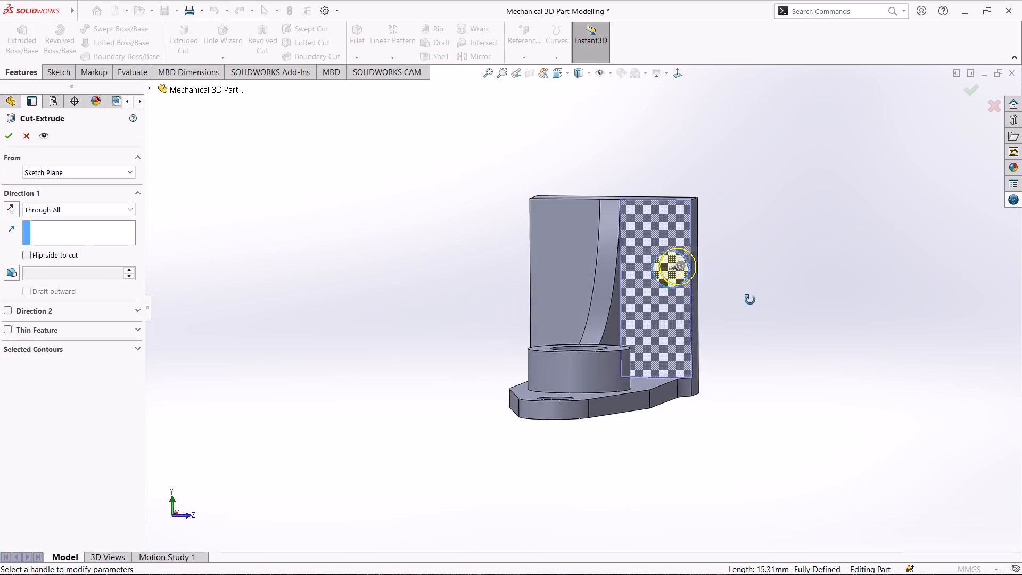
pyautogui.moveTo(750, 300); pyautogui.dragTo(685, 336, button='middle')
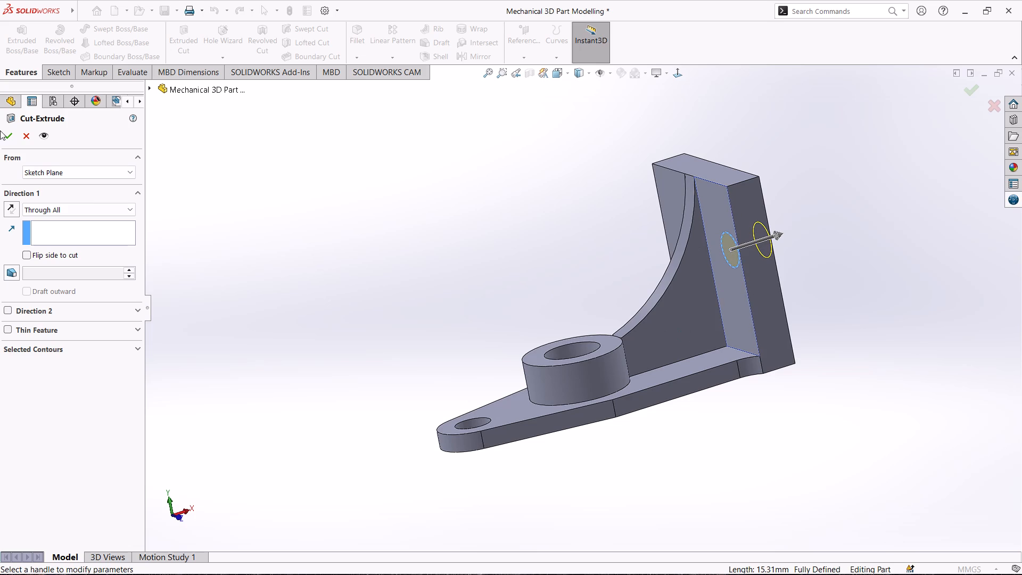
pyautogui.click(6, 136)
# Edit the wall's Boss-Extrude1 feature and set its Mid Plane depth to 96 mm.
pyautogui.moveTo(321, 218); pyautogui.dragTo(408, 217, button='middle')
pyautogui.click(397, 275)
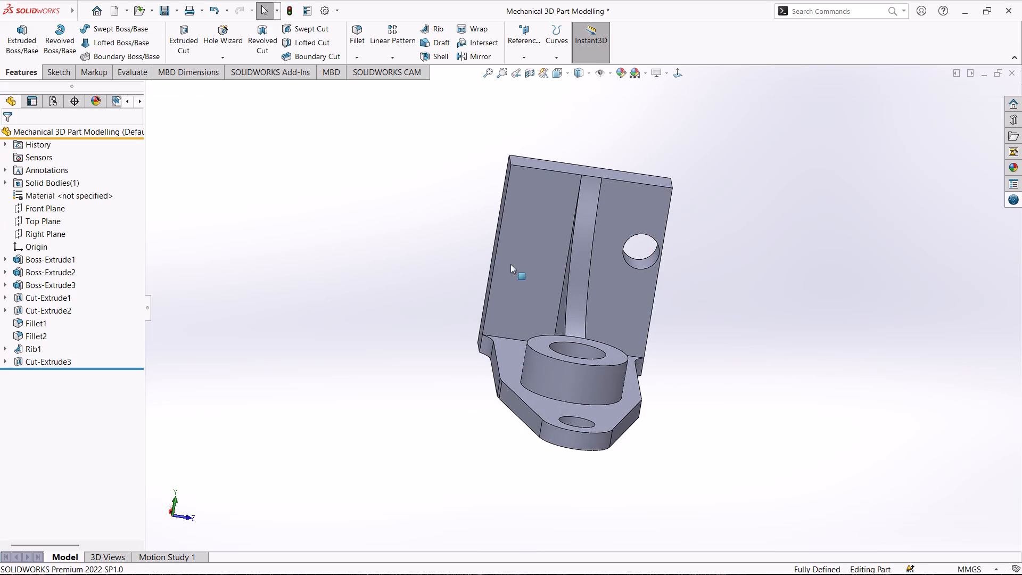
pyautogui.click(621, 175)
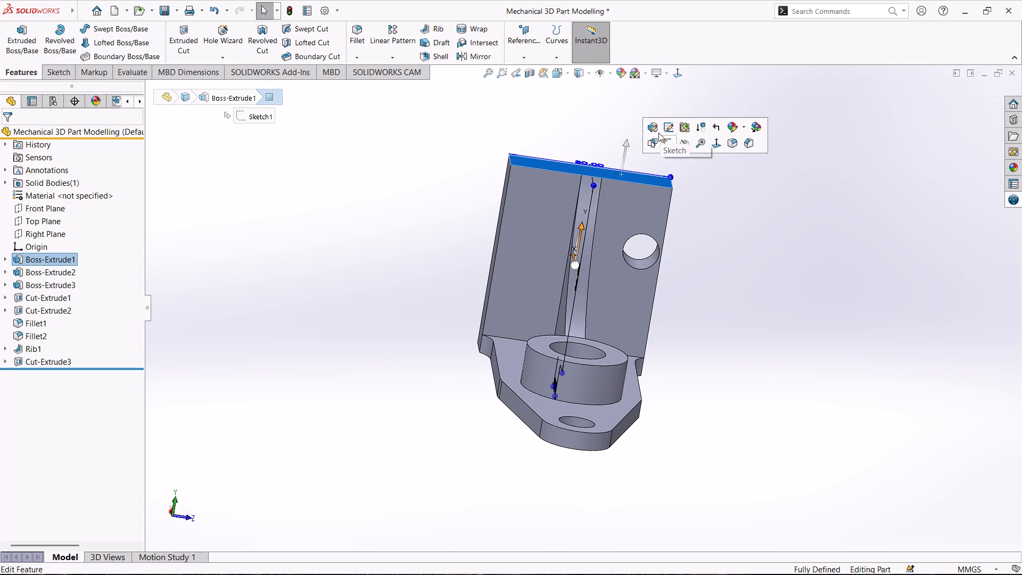
pyautogui.click(657, 131)
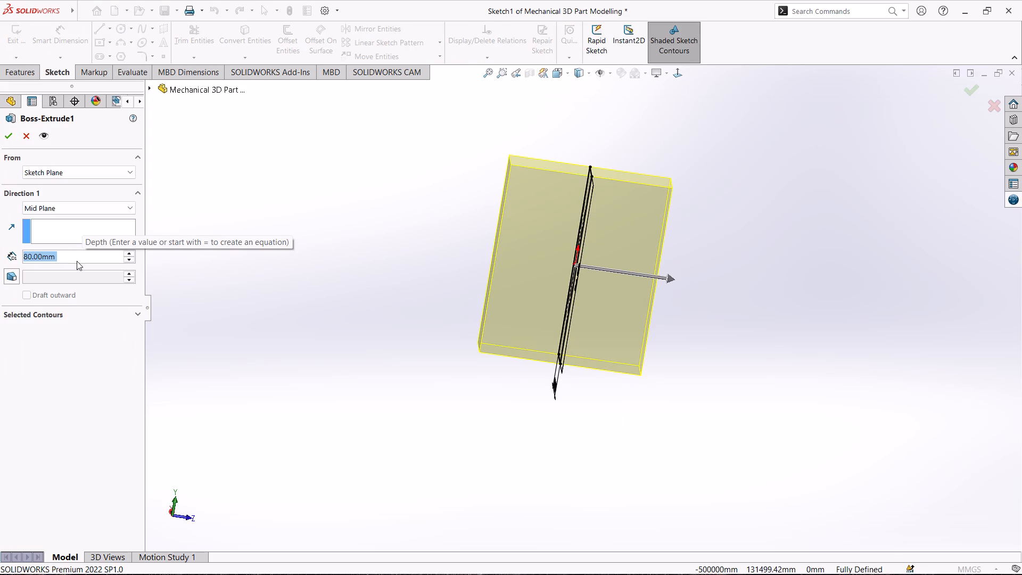
pyautogui.write('96')
pyautogui.press('Return')
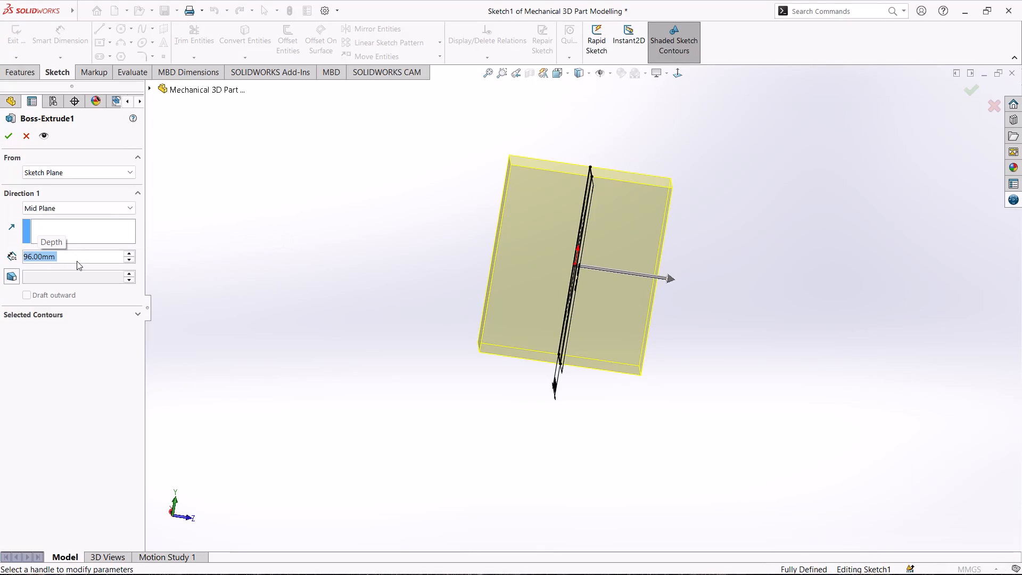
pyautogui.click(11, 138)
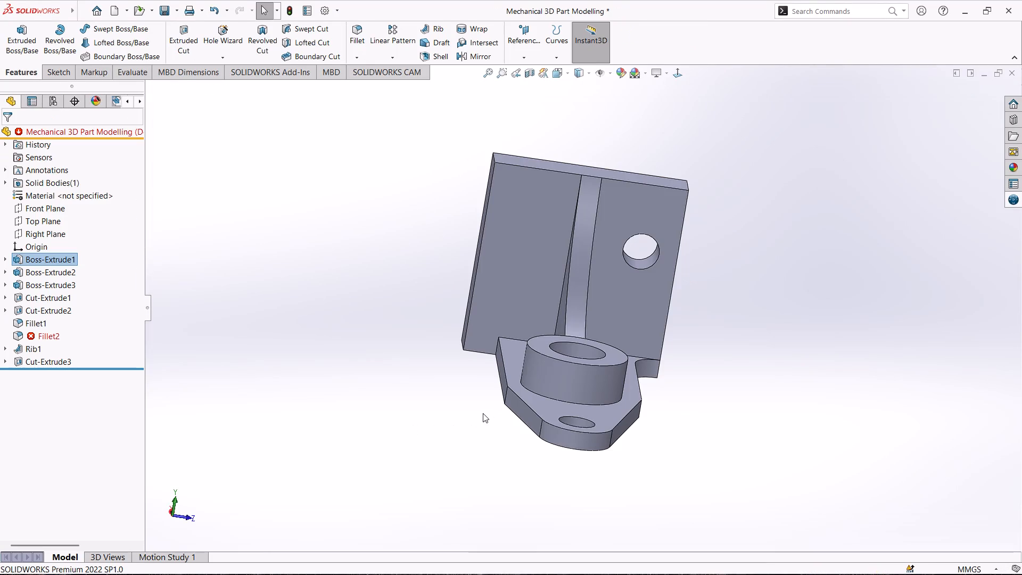
# Delete the broken Fillet2 feature from the part.
pyautogui.scroll(-1, 597, 366)
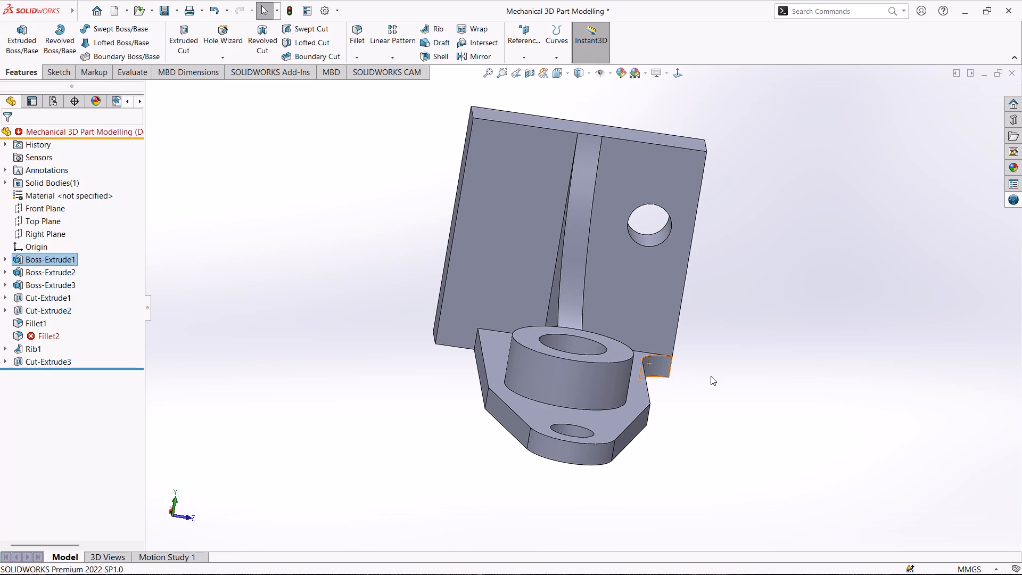
pyautogui.moveTo(711, 376); pyautogui.dragTo(698, 376, button='middle')
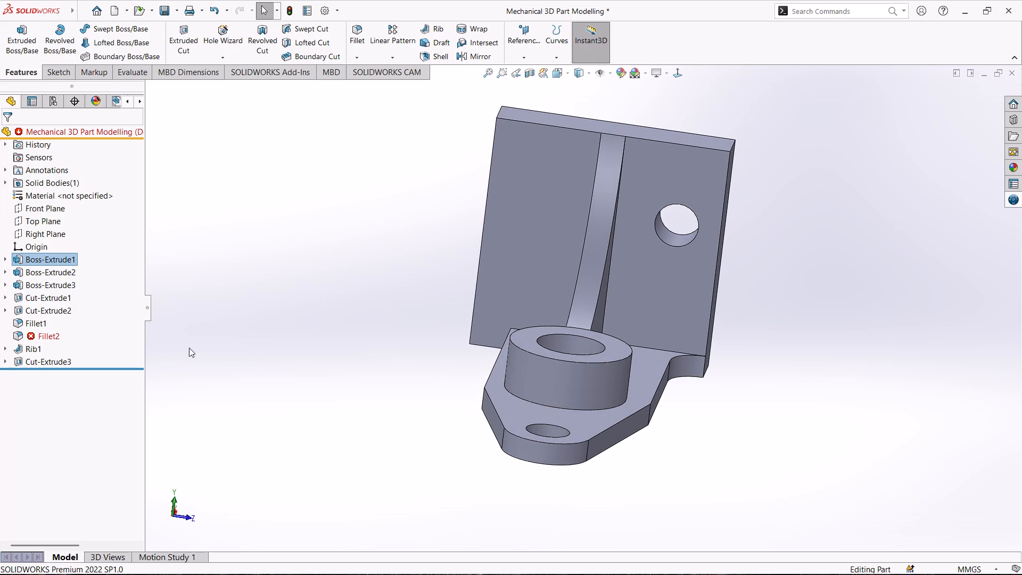
pyautogui.click(46, 336)
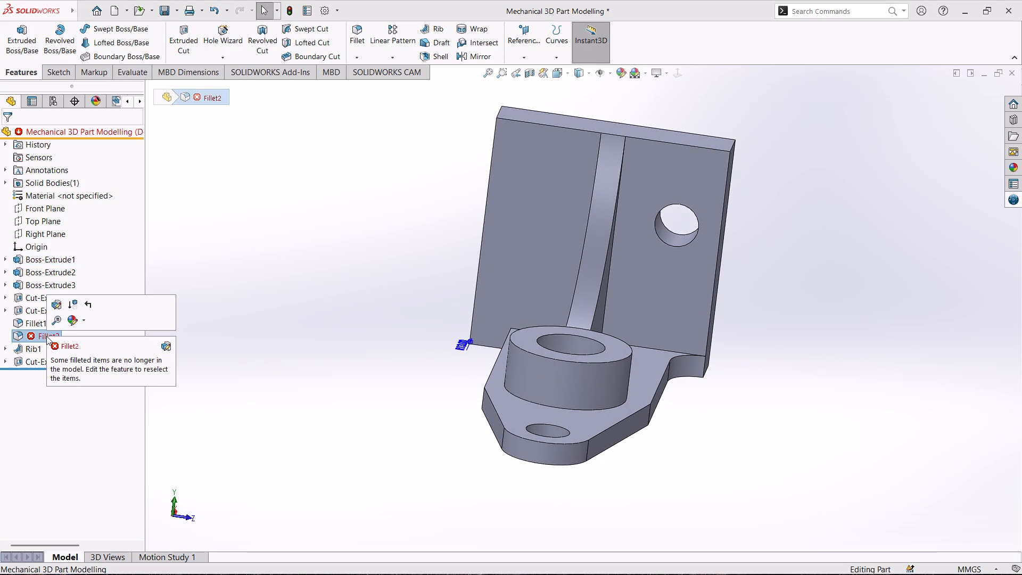
pyautogui.rightClick(34, 332)
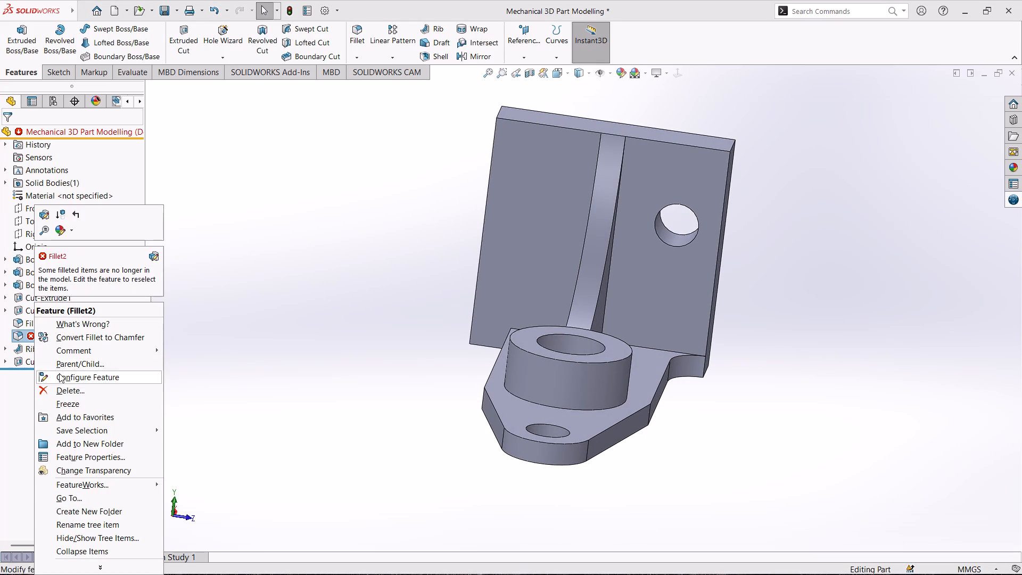
pyautogui.click(64, 390)
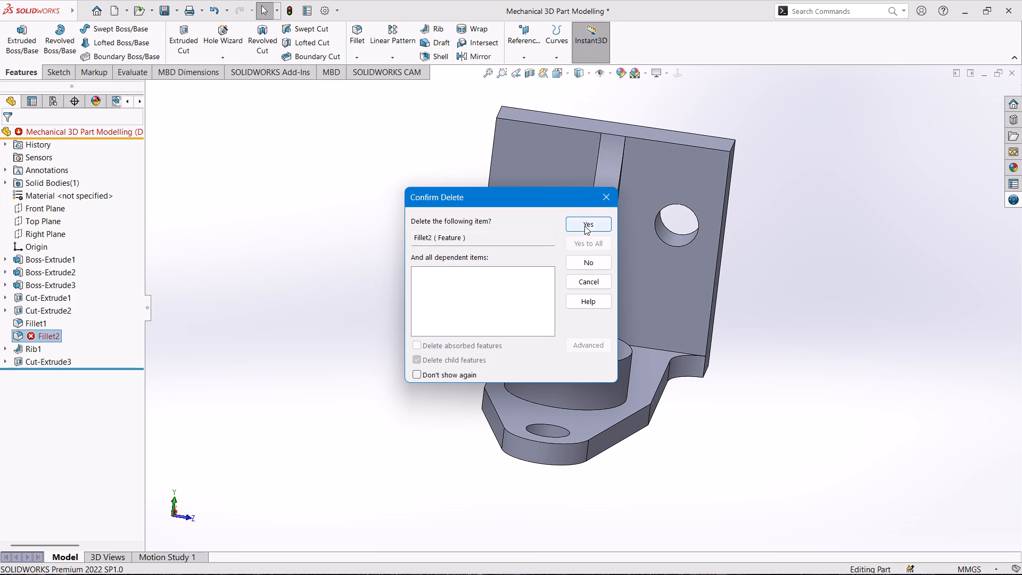
pyautogui.click(587, 223)
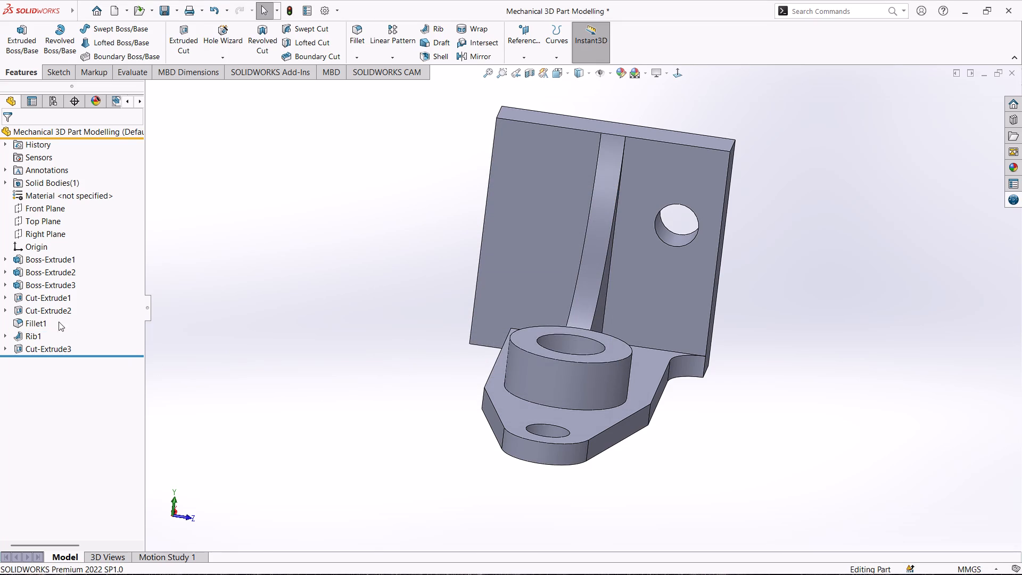
# Delete the Fillet1 feature at the corner between the base plate and the wall.
pyautogui.click(33, 321)
pyautogui.rightClick(33, 321)
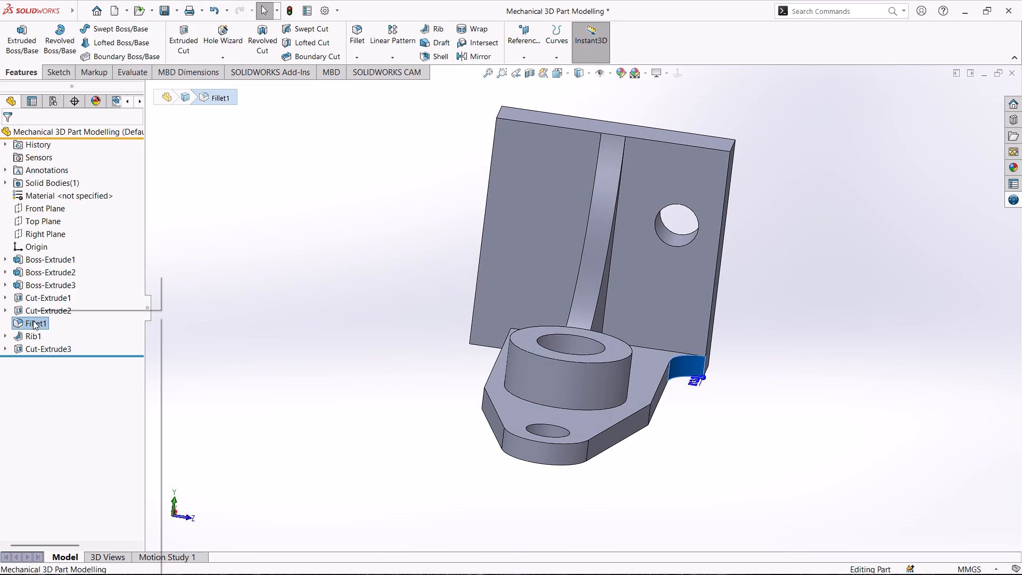
pyautogui.click(42, 391)
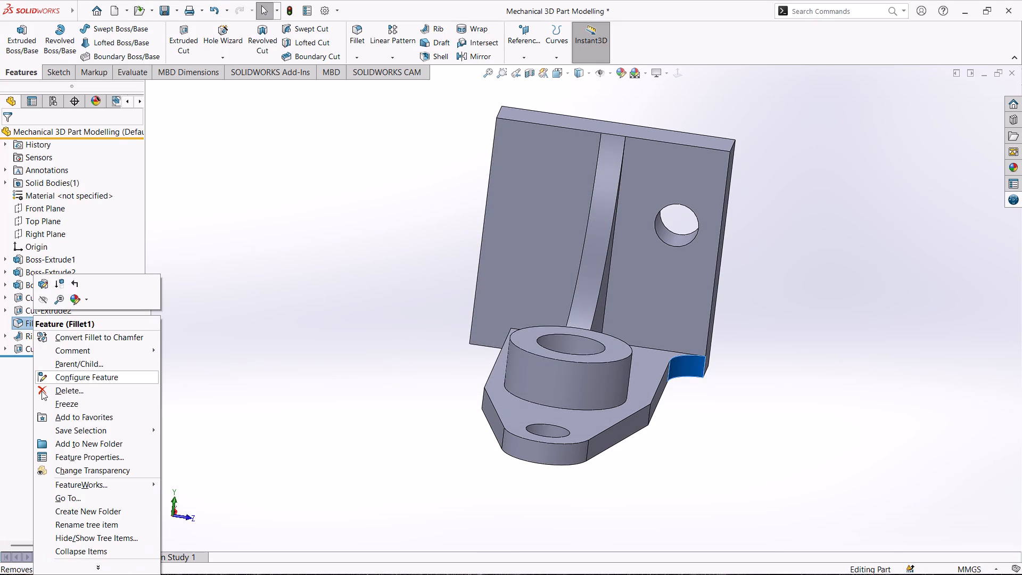
pyautogui.click(580, 225)
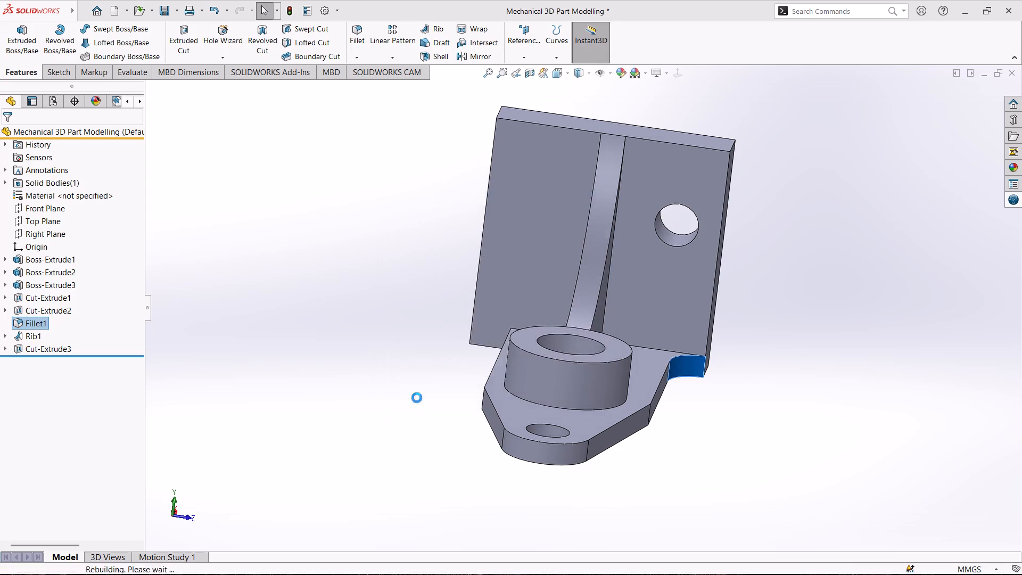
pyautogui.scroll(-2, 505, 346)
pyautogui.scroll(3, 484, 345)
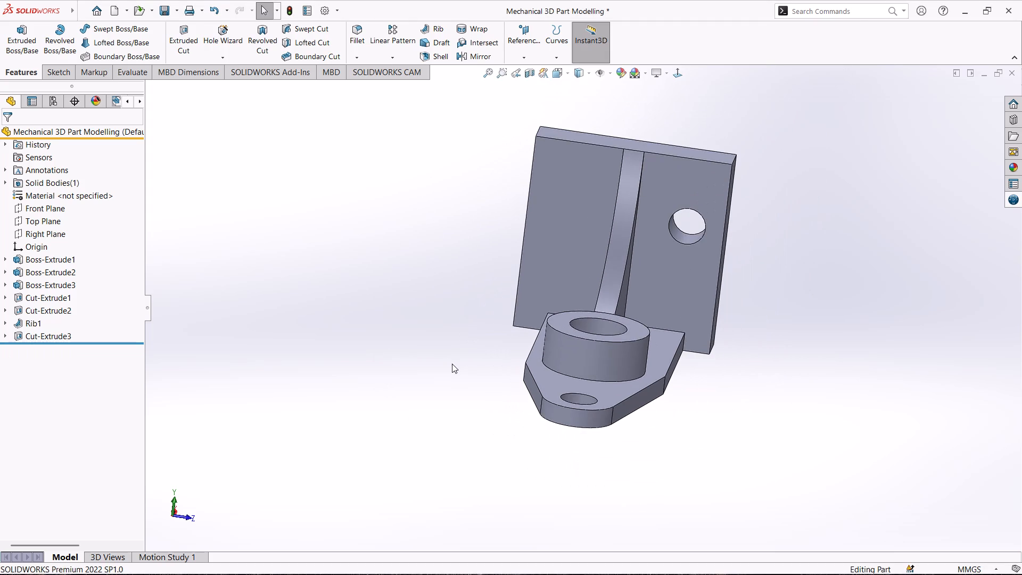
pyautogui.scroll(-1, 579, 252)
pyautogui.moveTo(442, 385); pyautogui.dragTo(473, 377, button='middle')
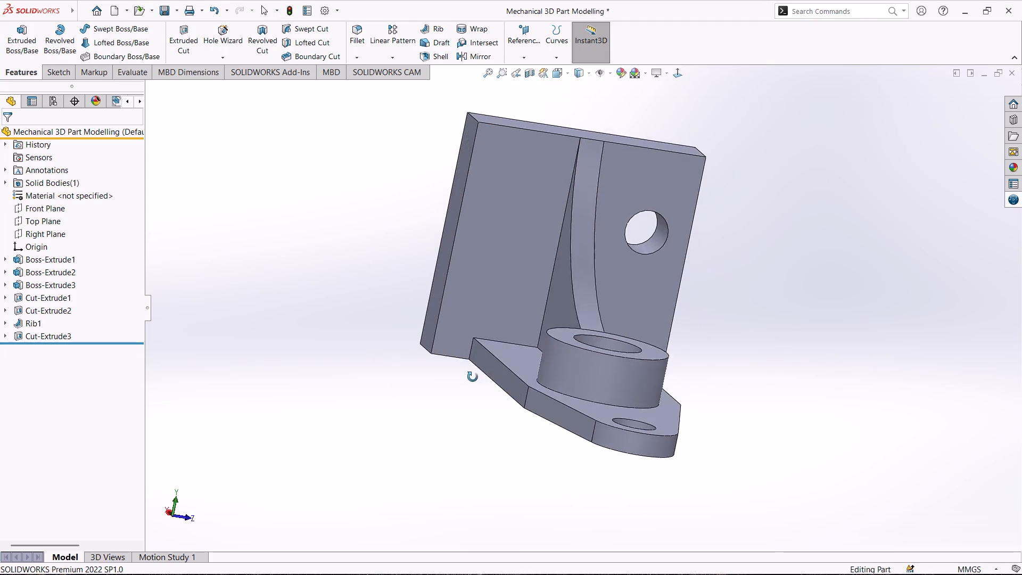
# Fillet the base plate's vertical corner edge at the wall, on the side away from the wall hole, with a 13 mm radius.
pyautogui.moveTo(473, 377); pyautogui.dragTo(498, 409, button='middle')
pyautogui.scroll(-1, 497, 409)
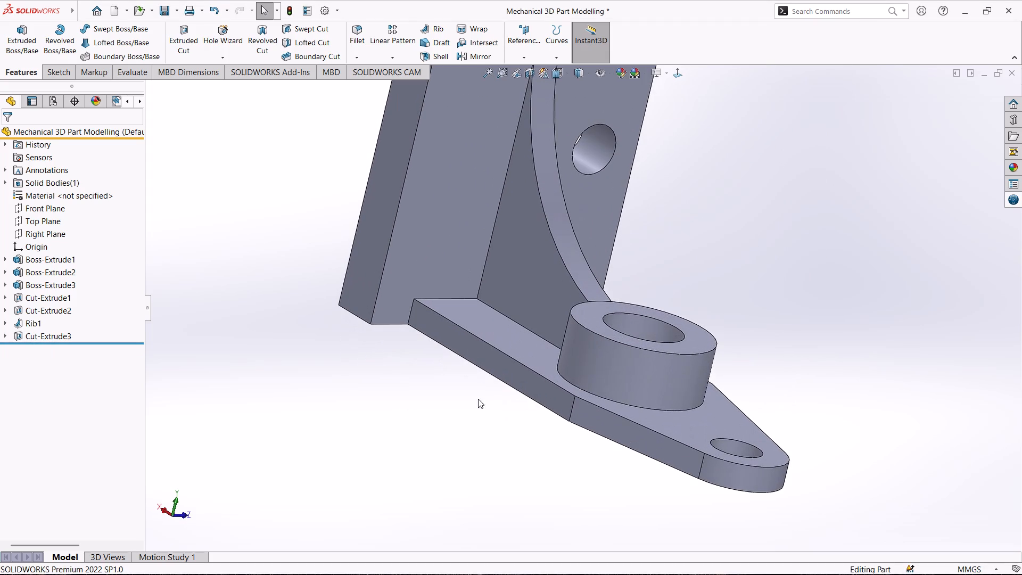
pyautogui.click(409, 315)
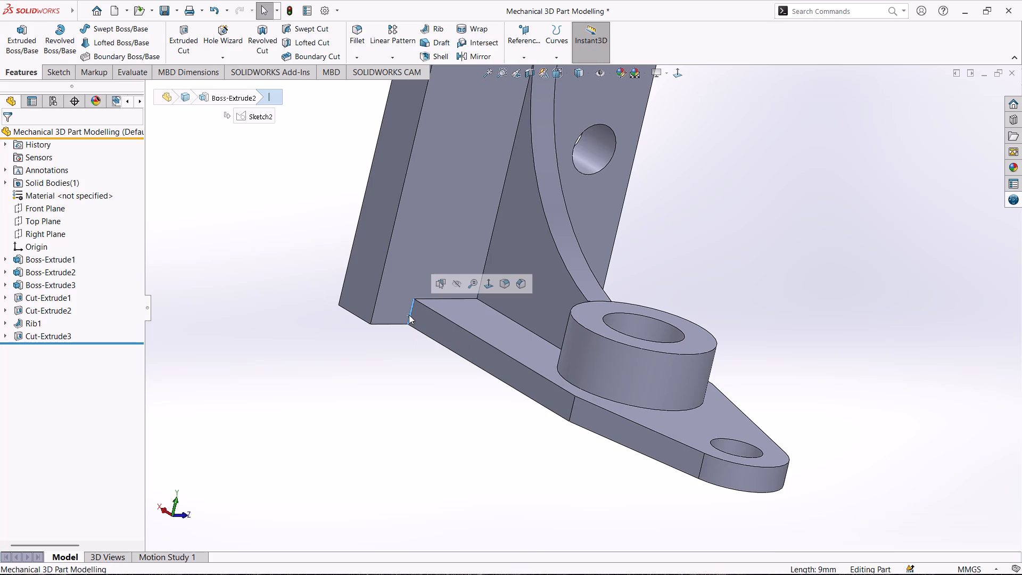
pyautogui.click(500, 280)
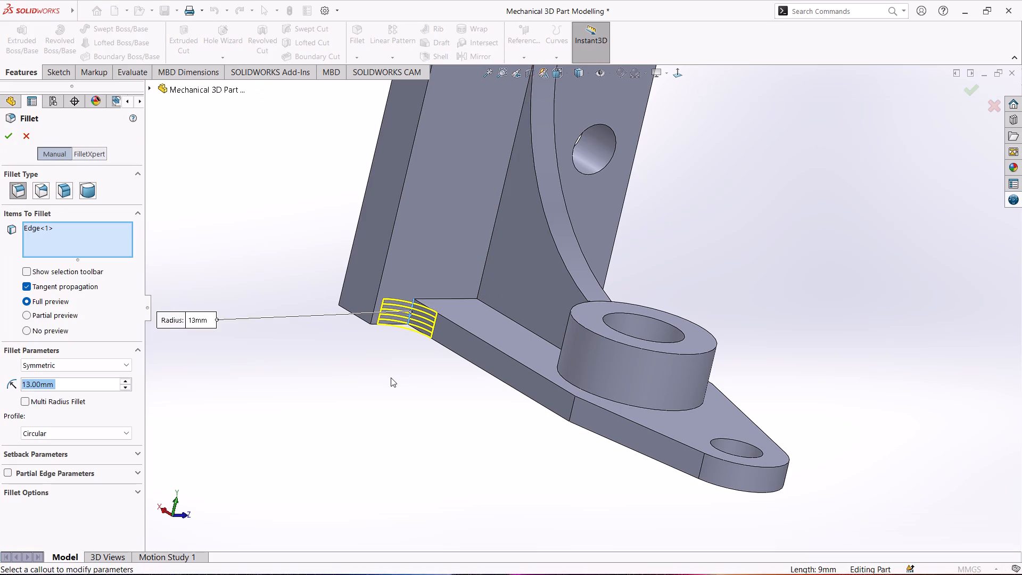
pyautogui.click(4, 136)
# Fillet the opposite vertical corner edge between base plate and wall, on the wall hole's side, with a 13 mm radius.
pyautogui.scroll(-1, 729, 252)
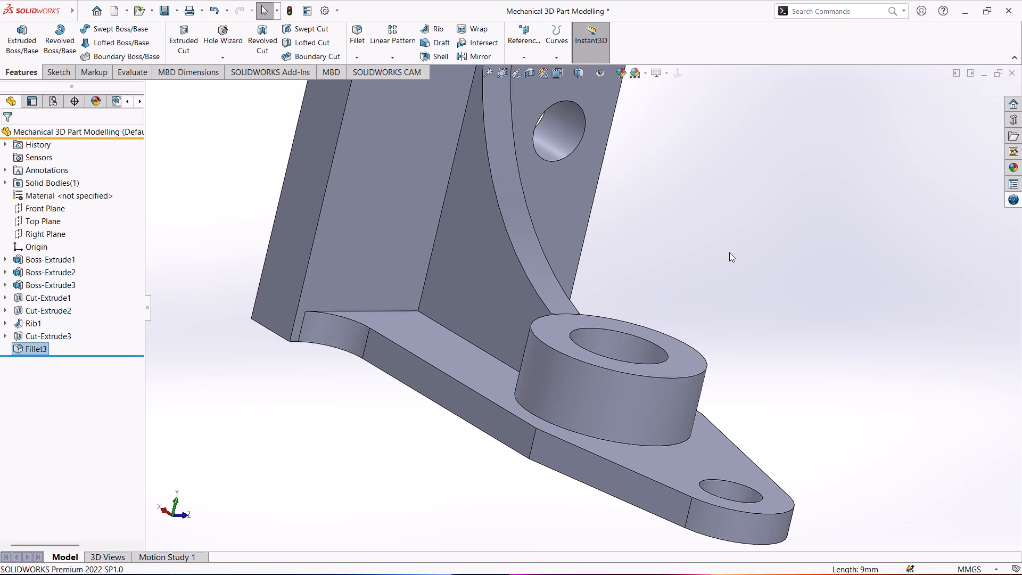
pyautogui.scroll(1, 729, 252)
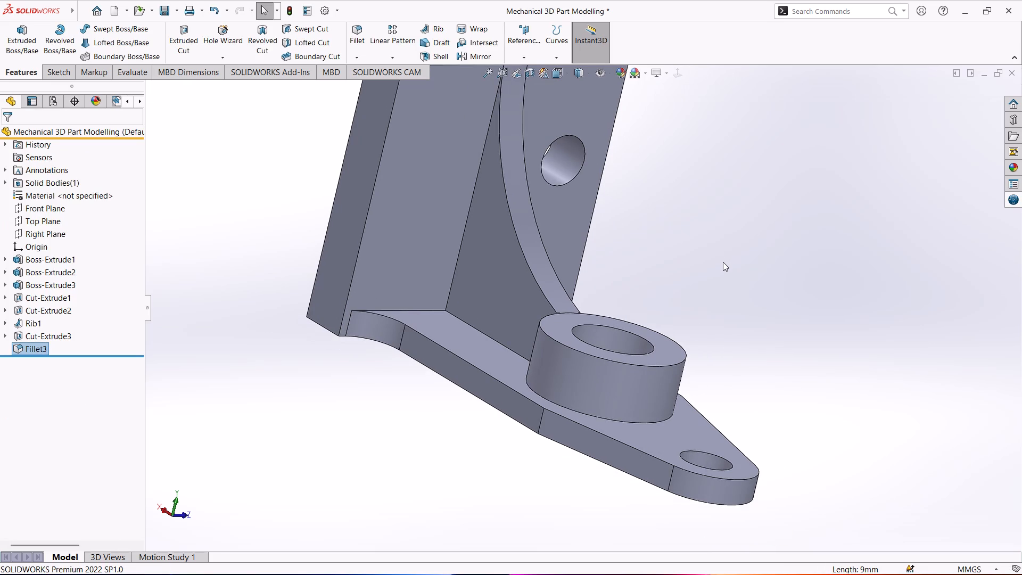
pyautogui.moveTo(723, 262); pyautogui.dragTo(675, 269, button='middle')
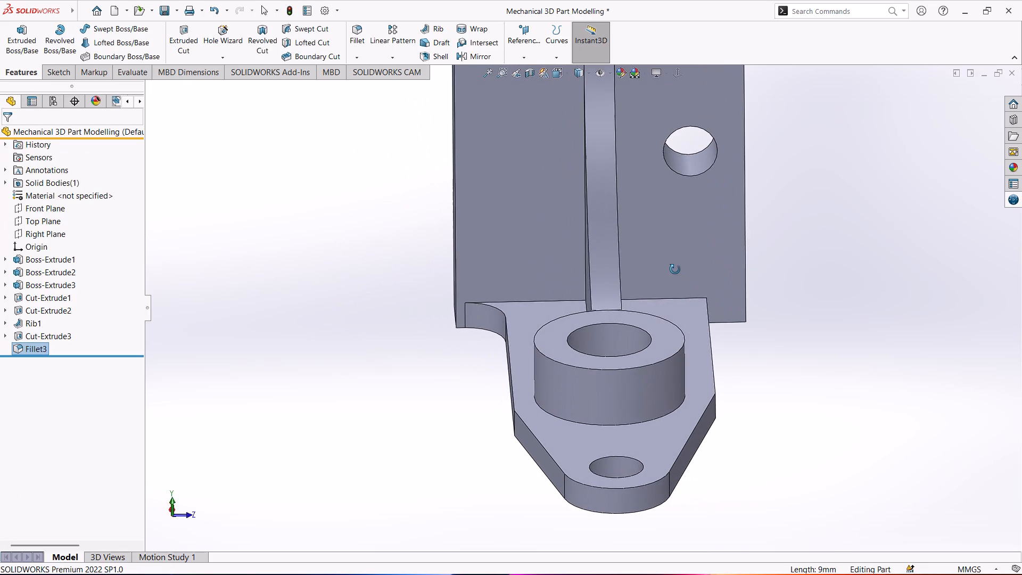
pyautogui.moveTo(675, 269); pyautogui.dragTo(657, 275, button='middle')
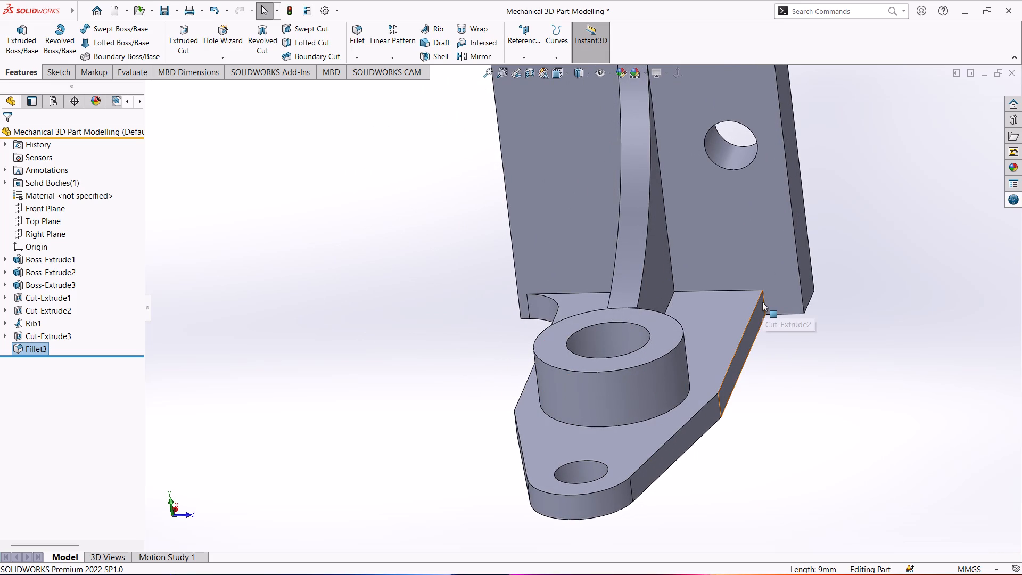
pyautogui.click(764, 302)
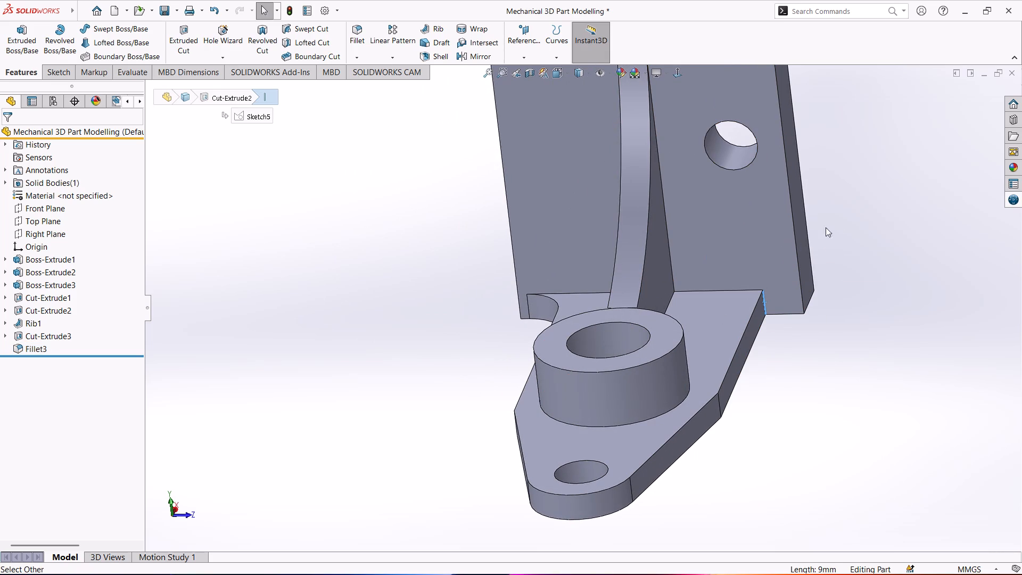
pyautogui.click(351, 34)
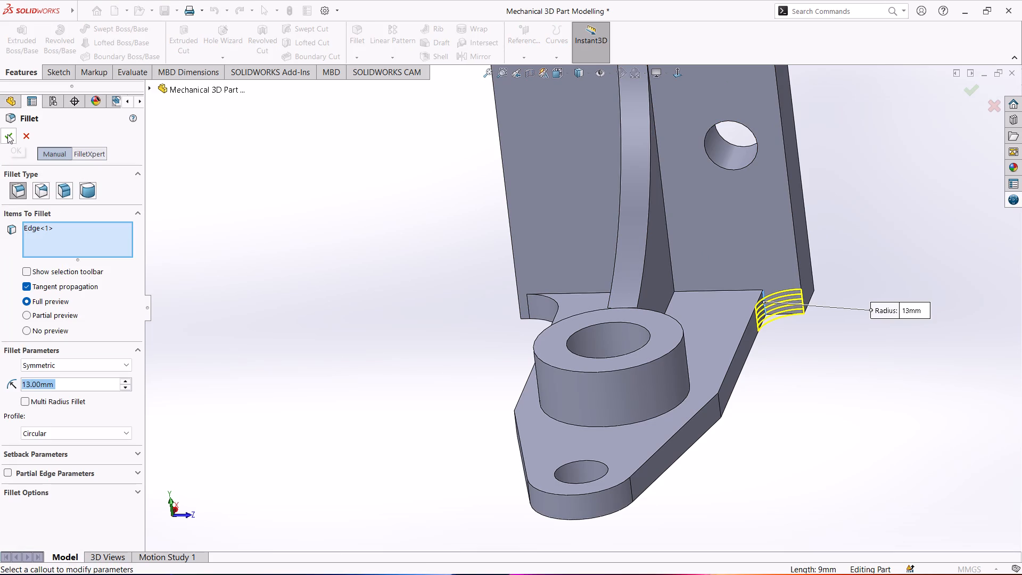
pyautogui.click(7, 134)
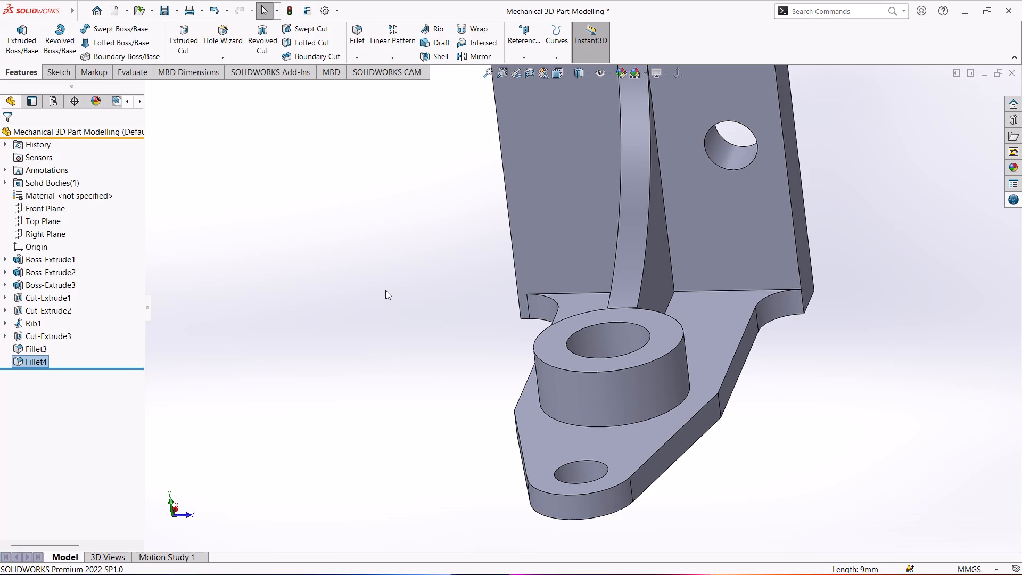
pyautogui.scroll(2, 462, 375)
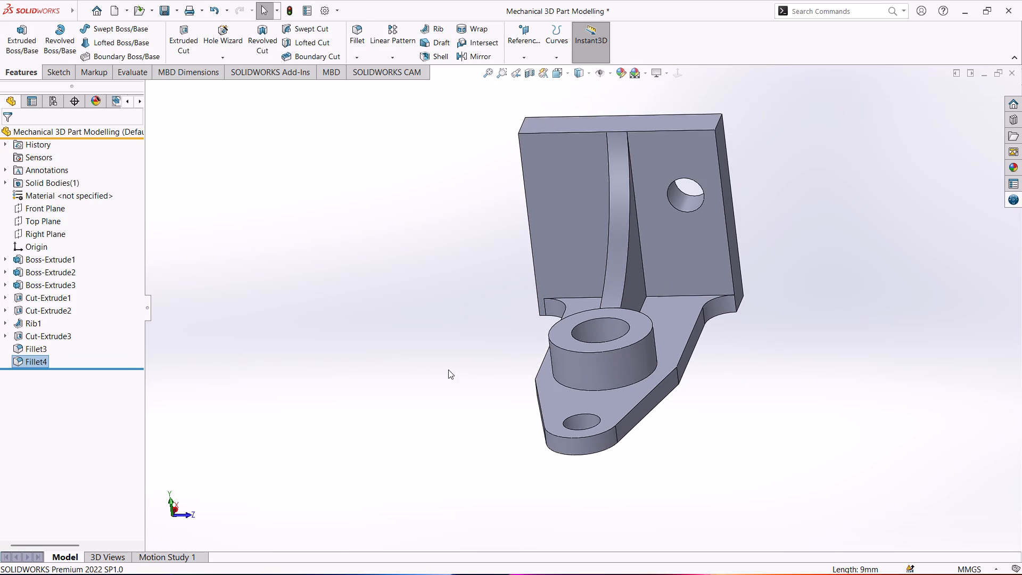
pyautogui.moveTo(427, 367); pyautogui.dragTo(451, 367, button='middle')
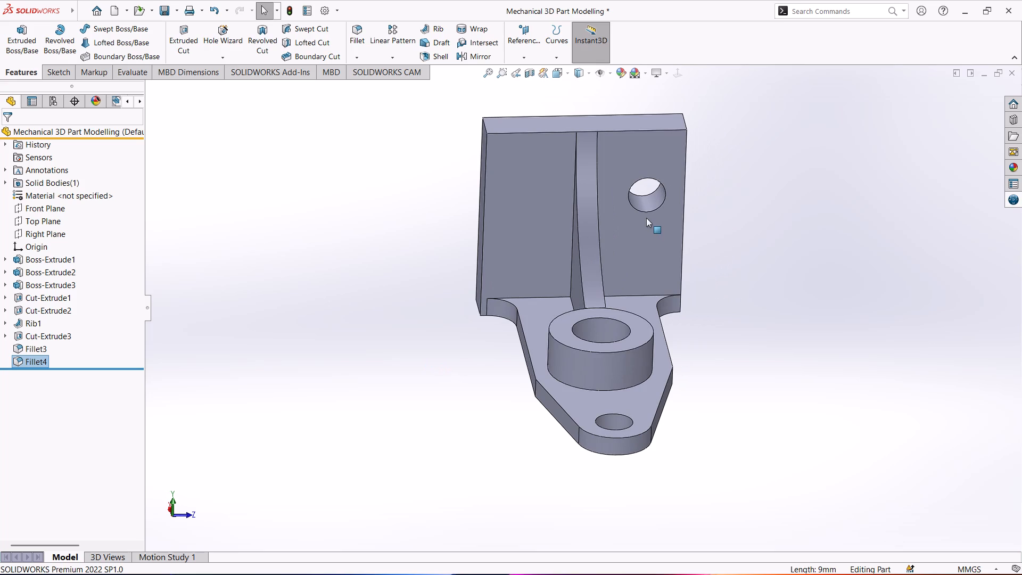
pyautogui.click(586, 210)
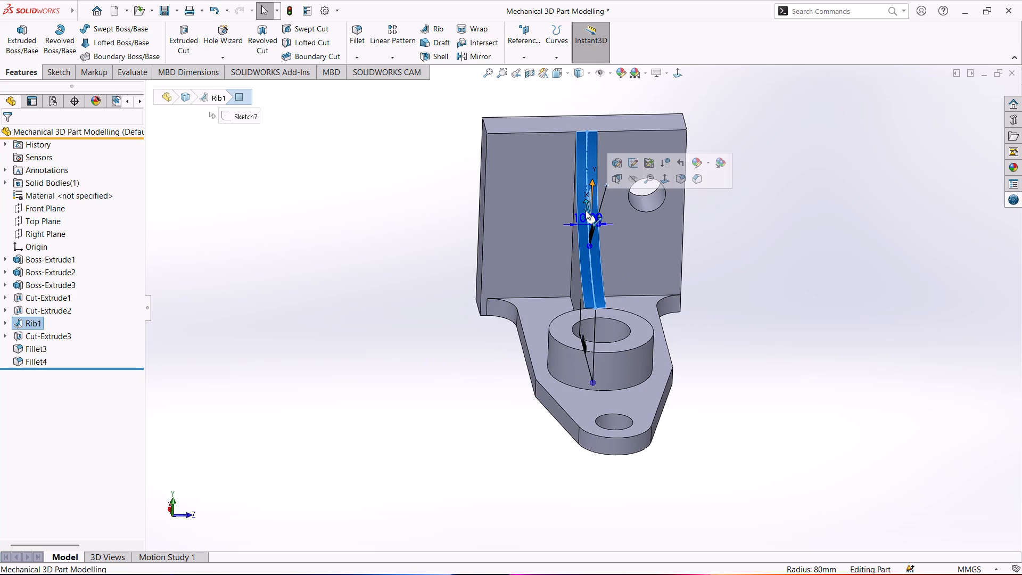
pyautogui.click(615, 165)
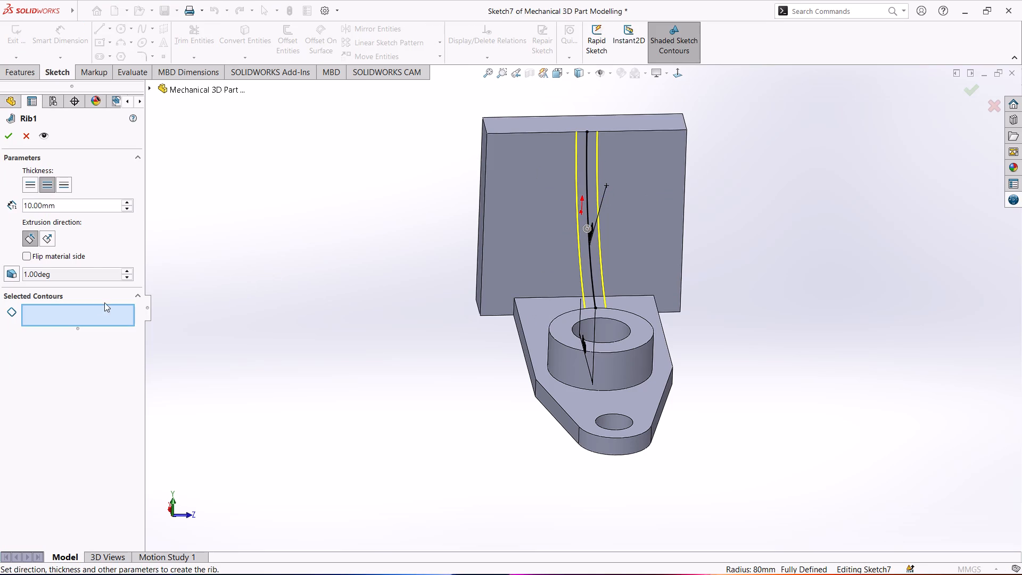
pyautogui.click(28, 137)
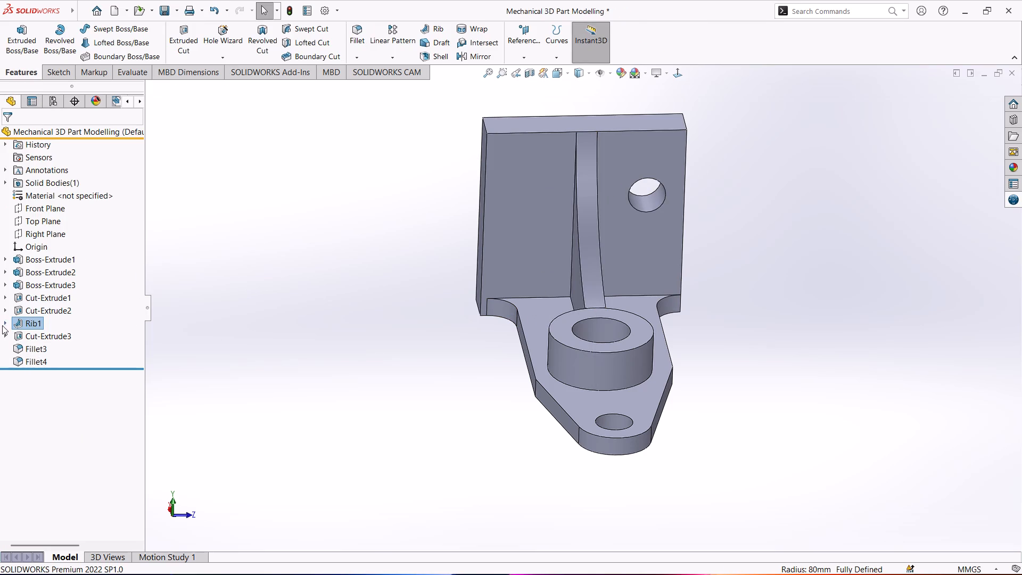
# Open Sketch7, the profile sketch of Rib1, for editing.
pyautogui.click(6, 323)
pyautogui.click(40, 332)
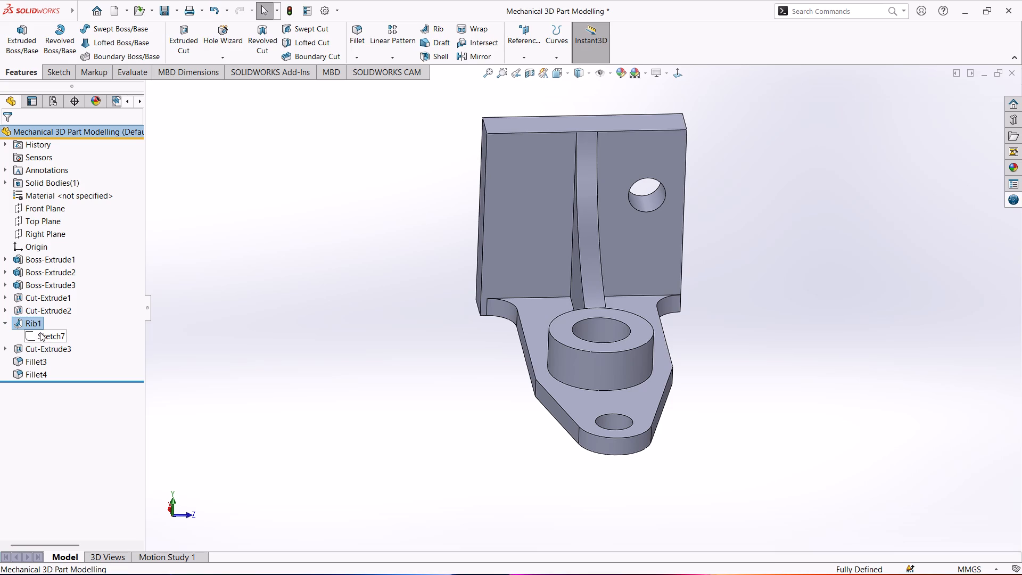
pyautogui.click(56, 334)
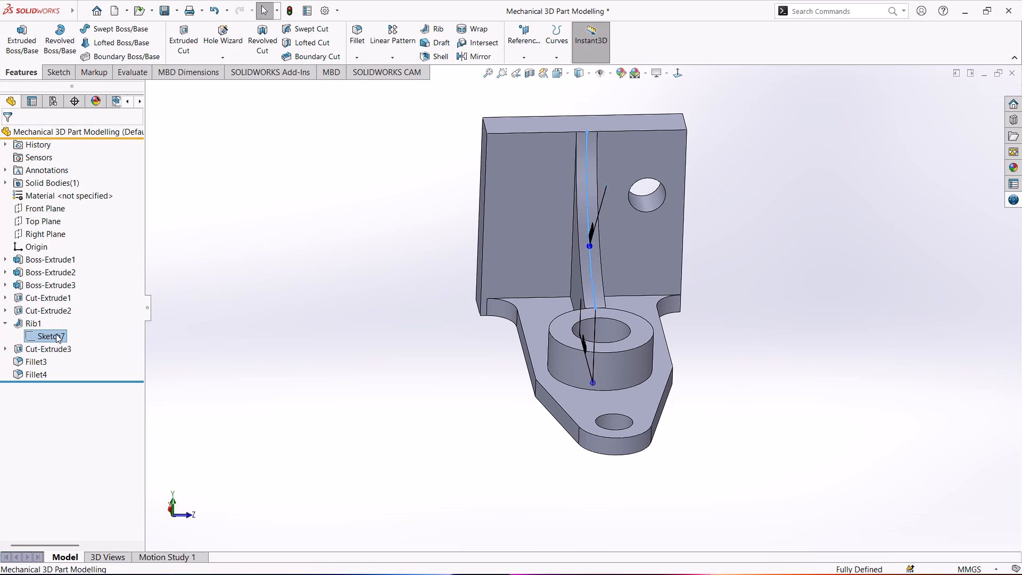
pyautogui.click(169, 339)
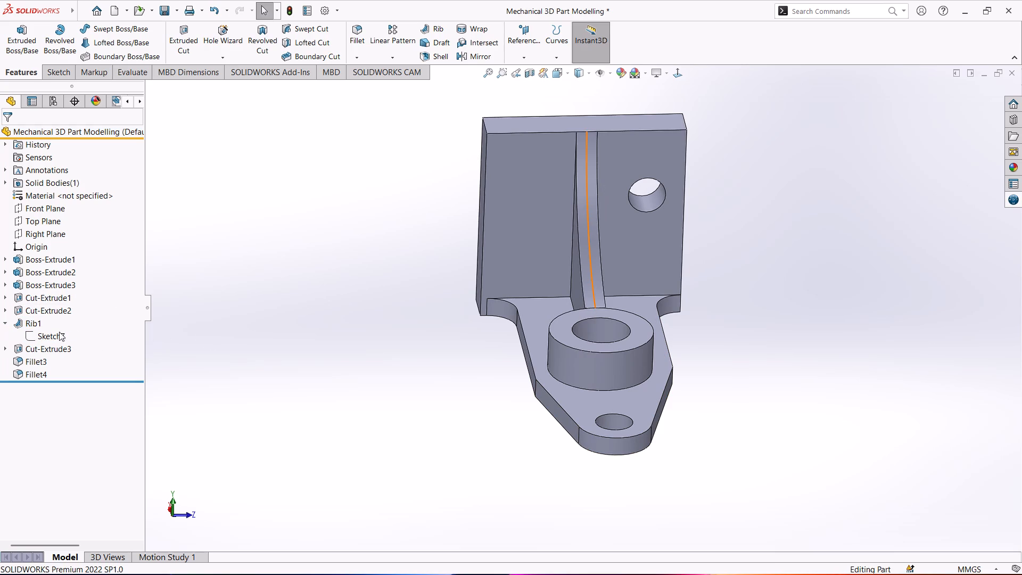
pyautogui.rightClick(55, 332)
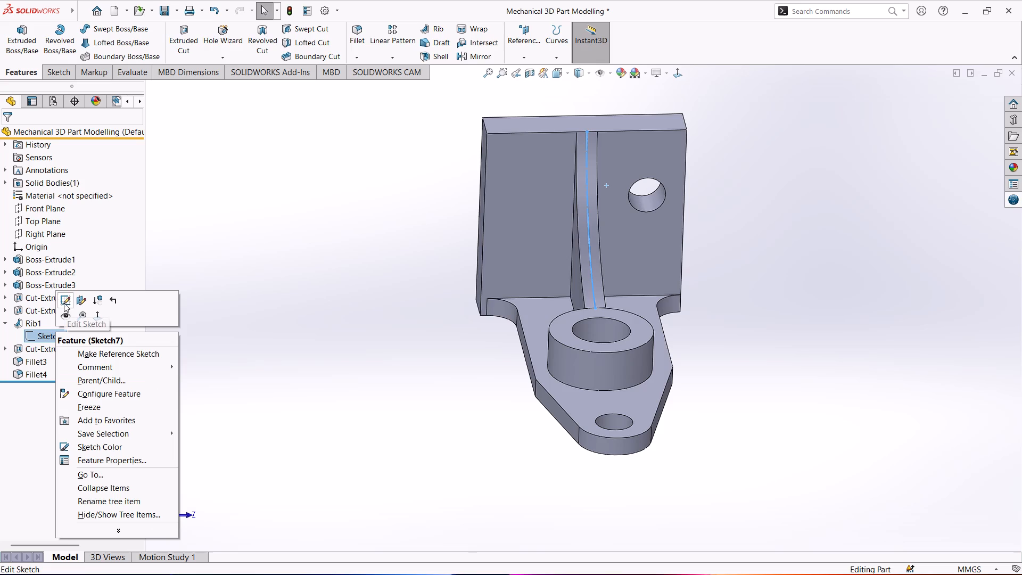
pyautogui.click(64, 302)
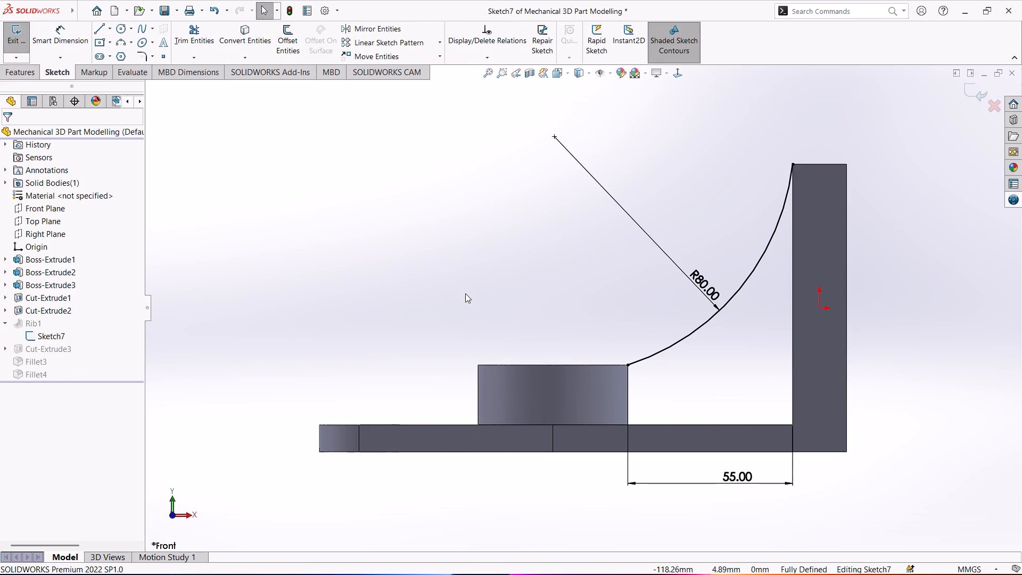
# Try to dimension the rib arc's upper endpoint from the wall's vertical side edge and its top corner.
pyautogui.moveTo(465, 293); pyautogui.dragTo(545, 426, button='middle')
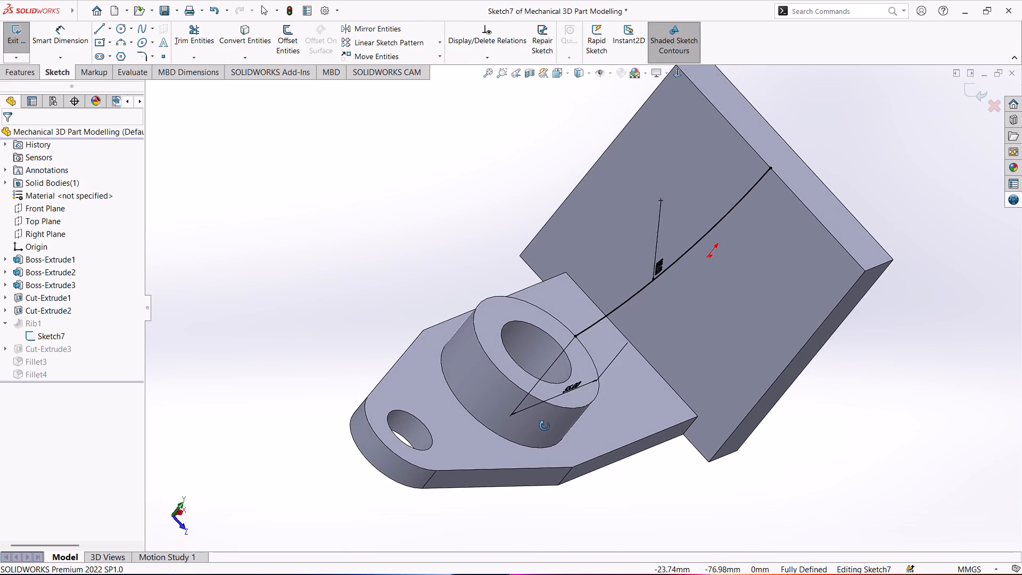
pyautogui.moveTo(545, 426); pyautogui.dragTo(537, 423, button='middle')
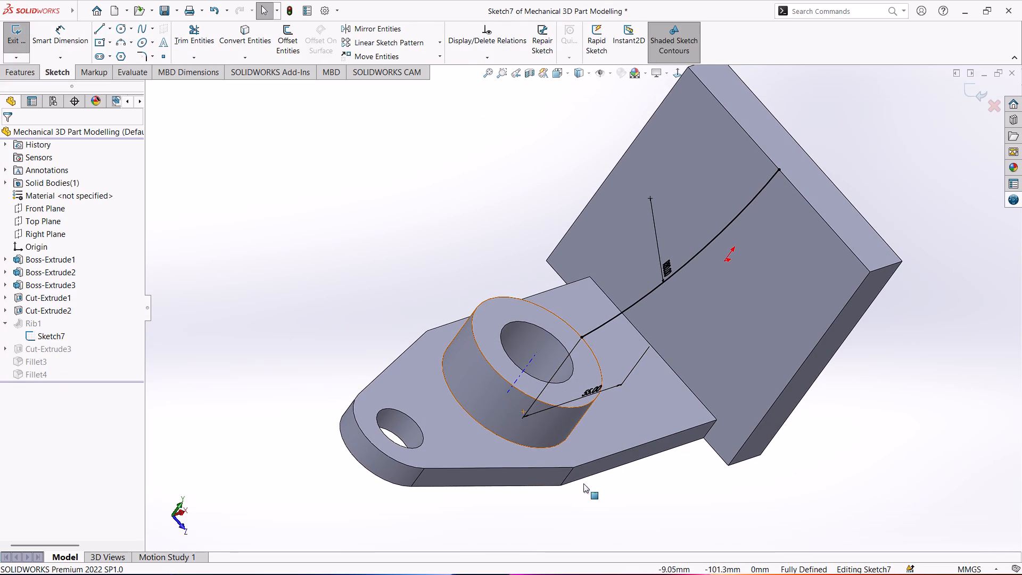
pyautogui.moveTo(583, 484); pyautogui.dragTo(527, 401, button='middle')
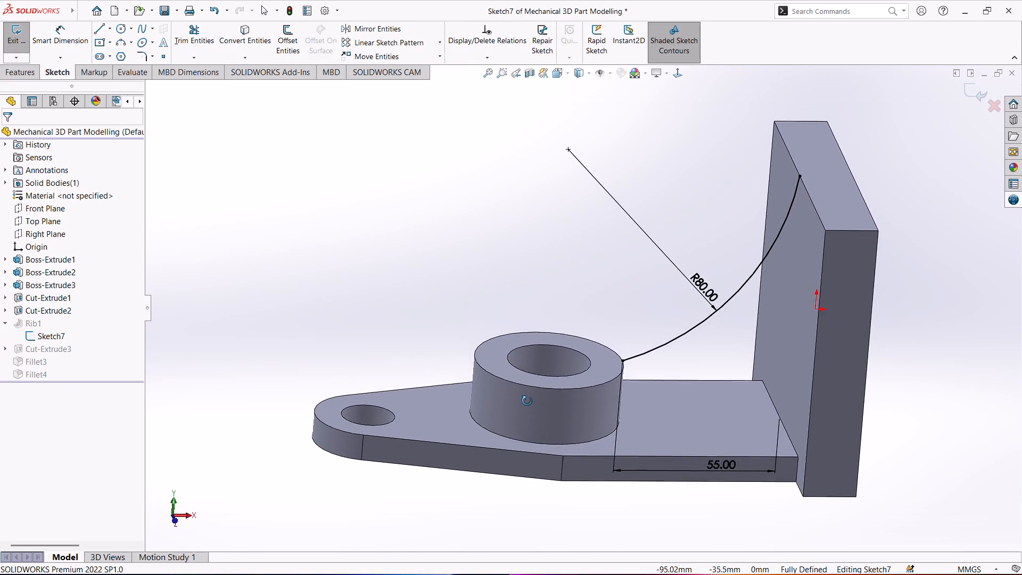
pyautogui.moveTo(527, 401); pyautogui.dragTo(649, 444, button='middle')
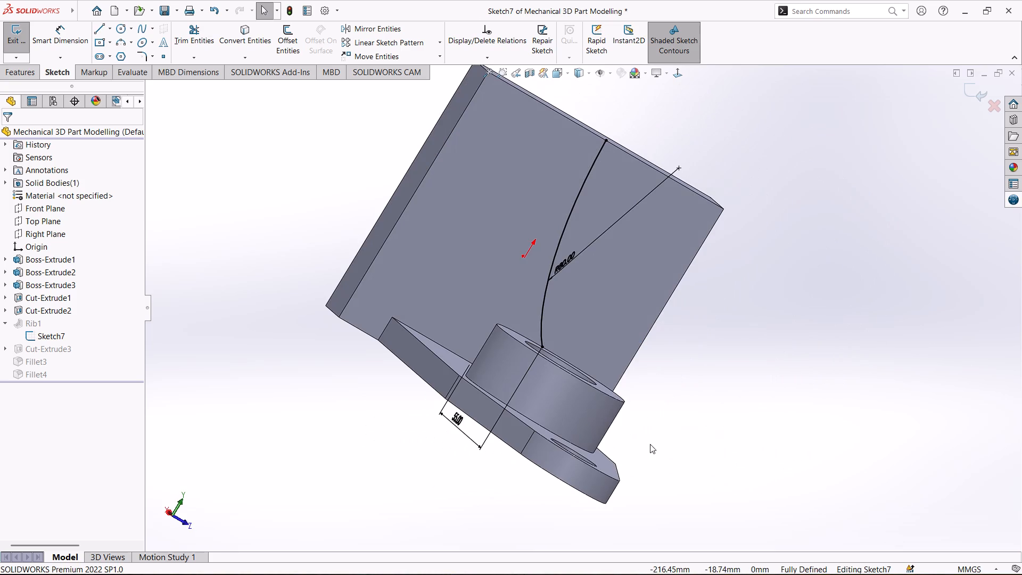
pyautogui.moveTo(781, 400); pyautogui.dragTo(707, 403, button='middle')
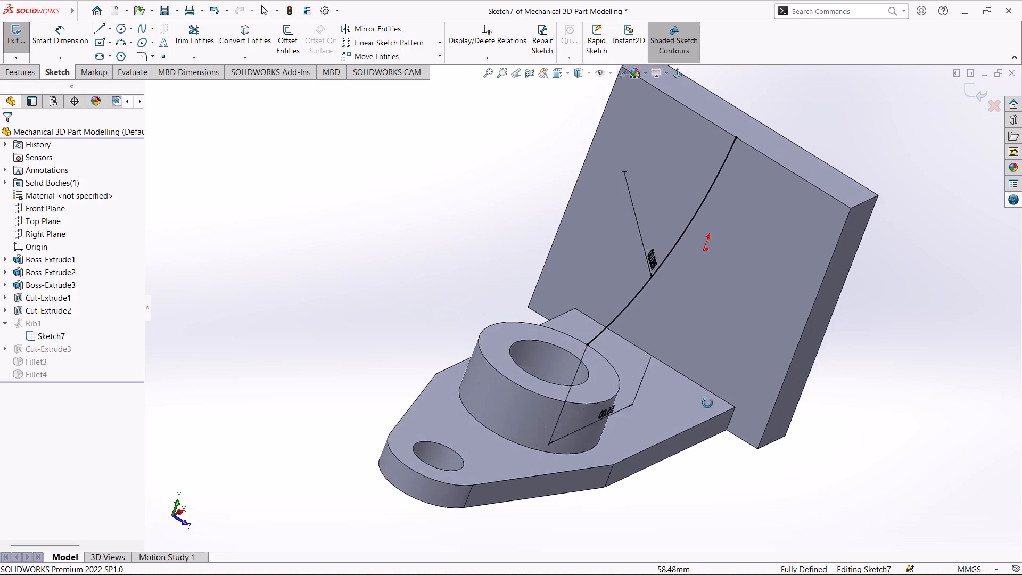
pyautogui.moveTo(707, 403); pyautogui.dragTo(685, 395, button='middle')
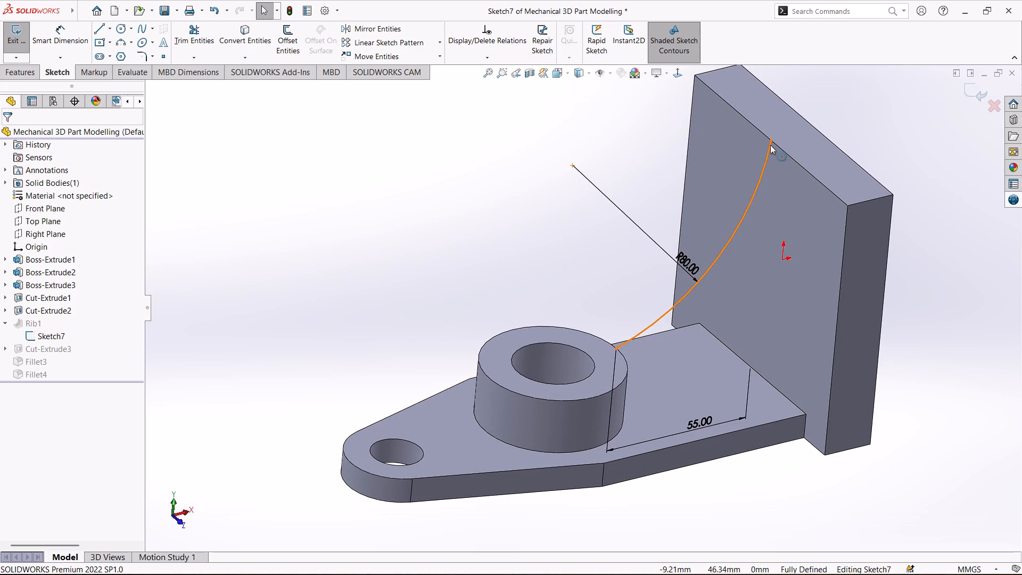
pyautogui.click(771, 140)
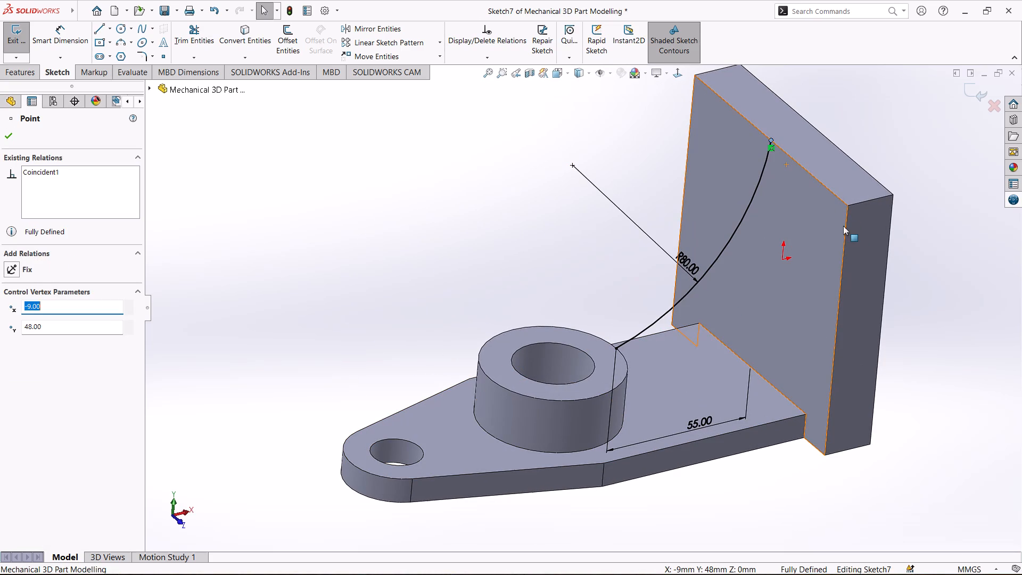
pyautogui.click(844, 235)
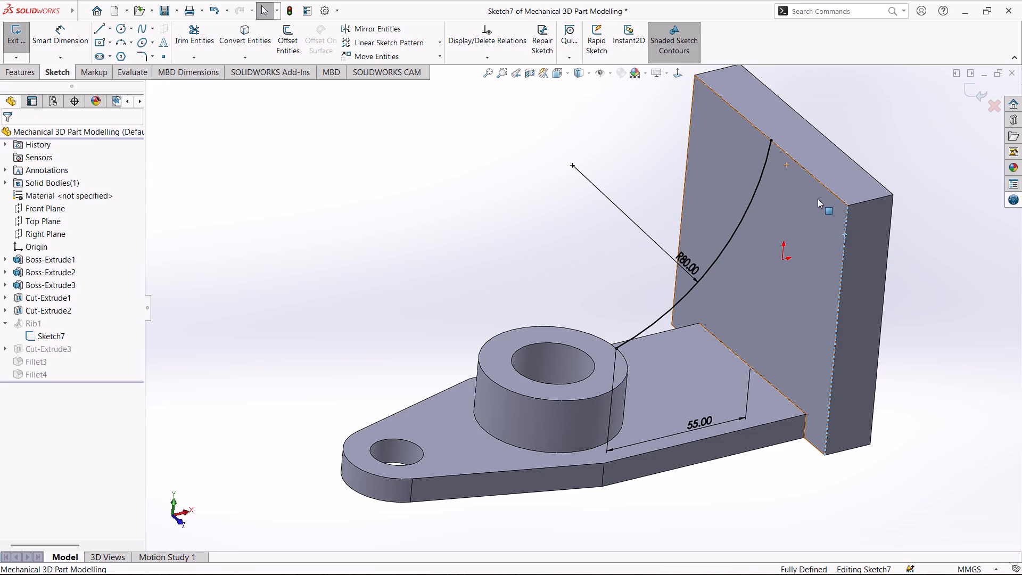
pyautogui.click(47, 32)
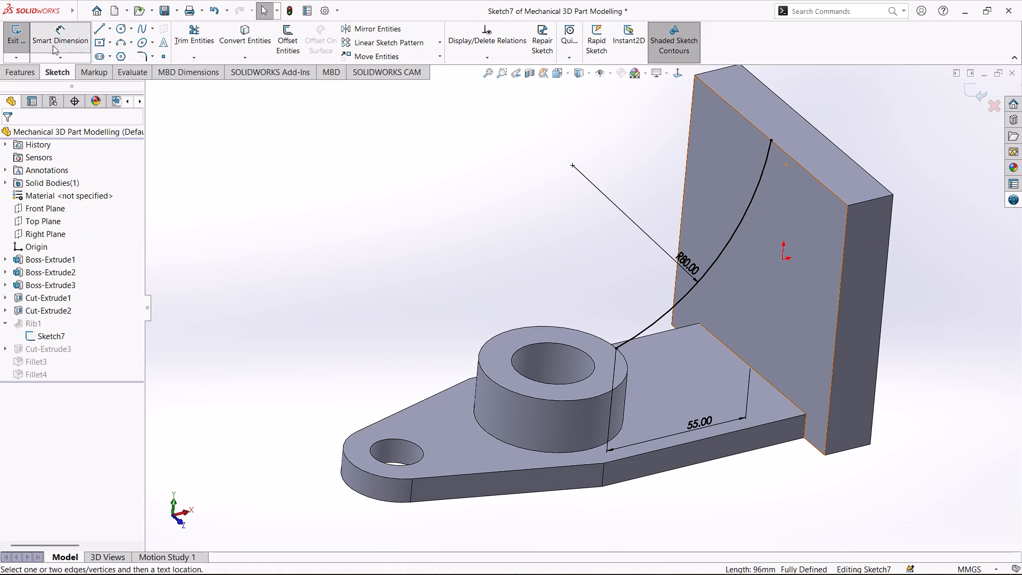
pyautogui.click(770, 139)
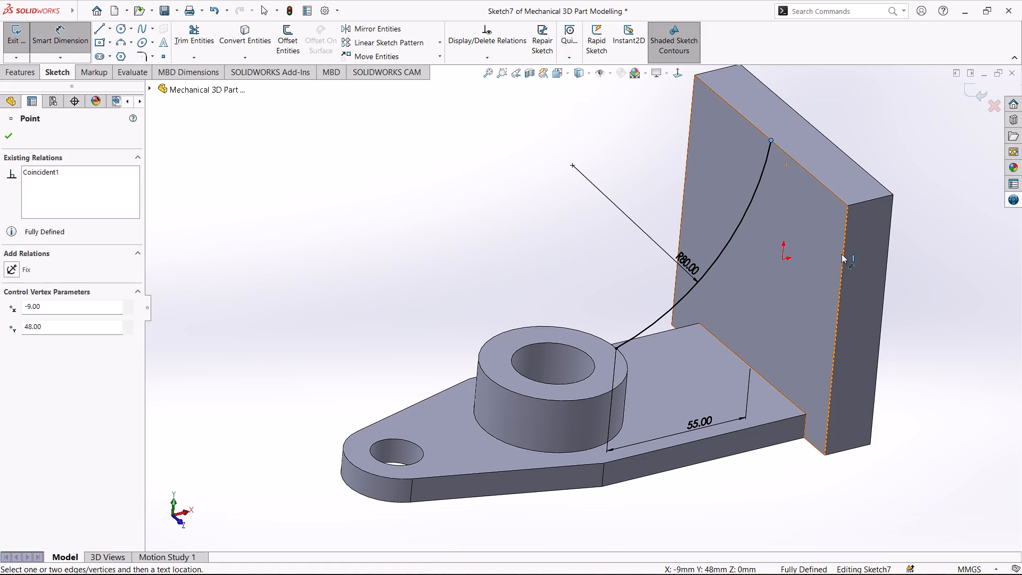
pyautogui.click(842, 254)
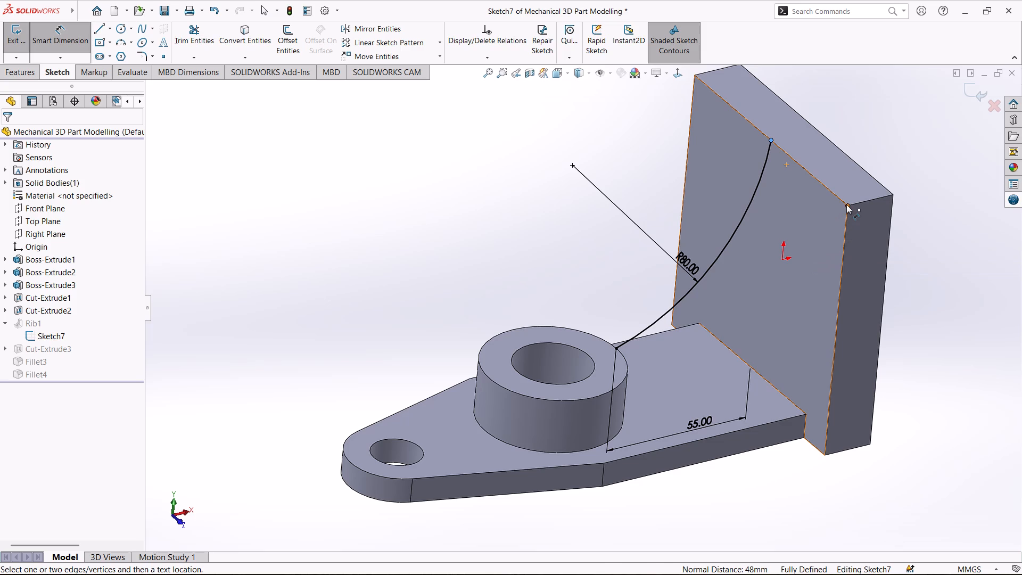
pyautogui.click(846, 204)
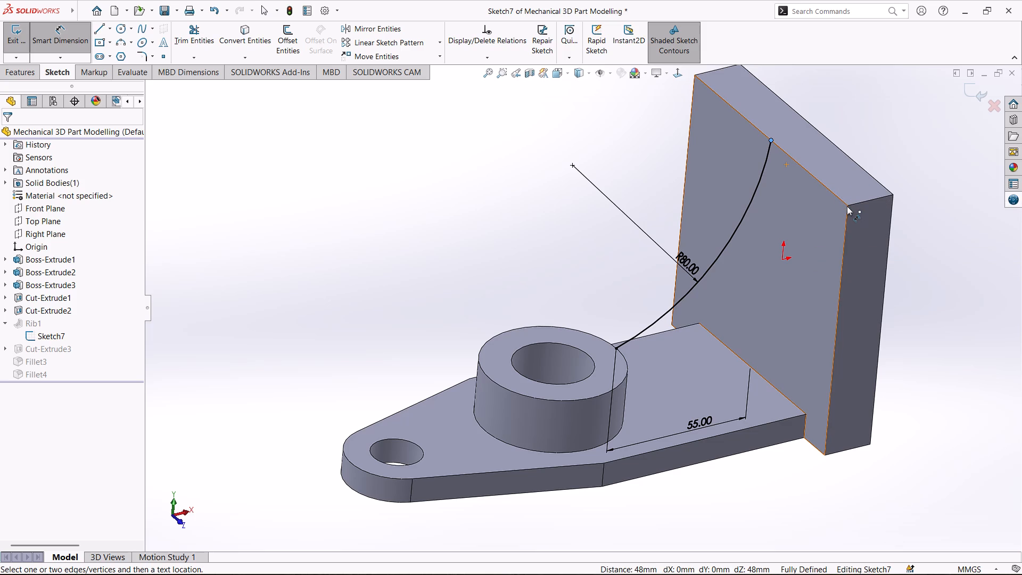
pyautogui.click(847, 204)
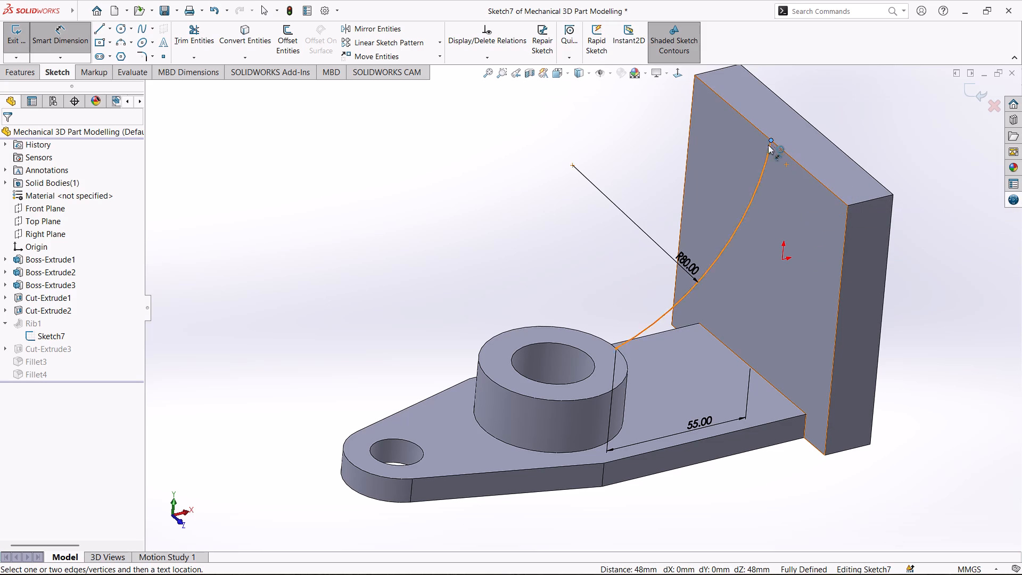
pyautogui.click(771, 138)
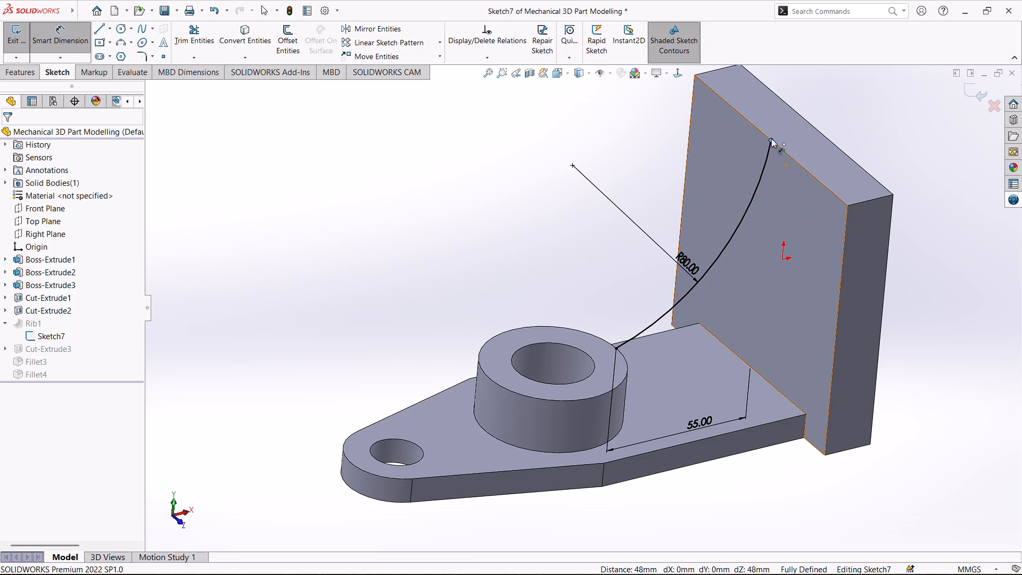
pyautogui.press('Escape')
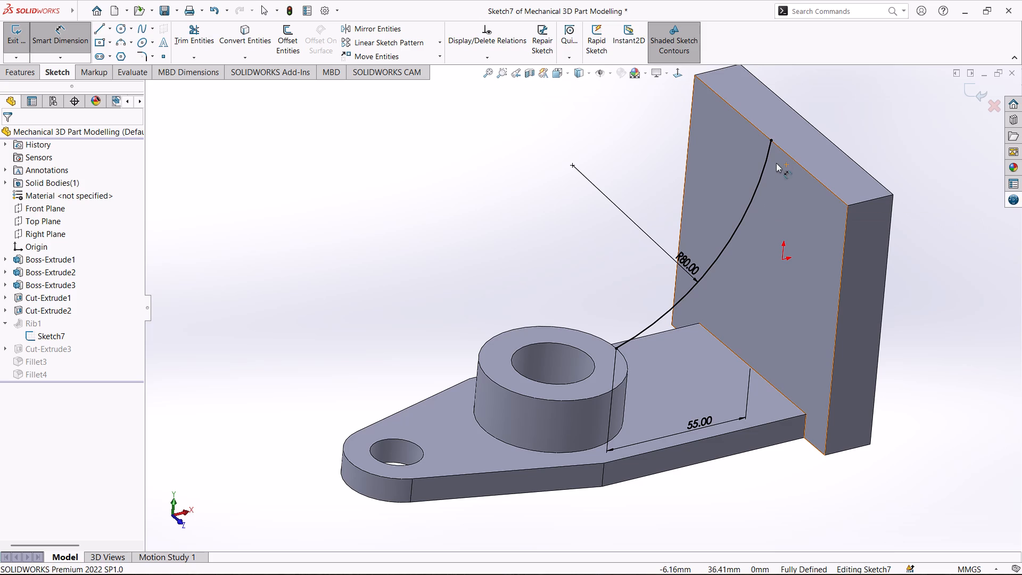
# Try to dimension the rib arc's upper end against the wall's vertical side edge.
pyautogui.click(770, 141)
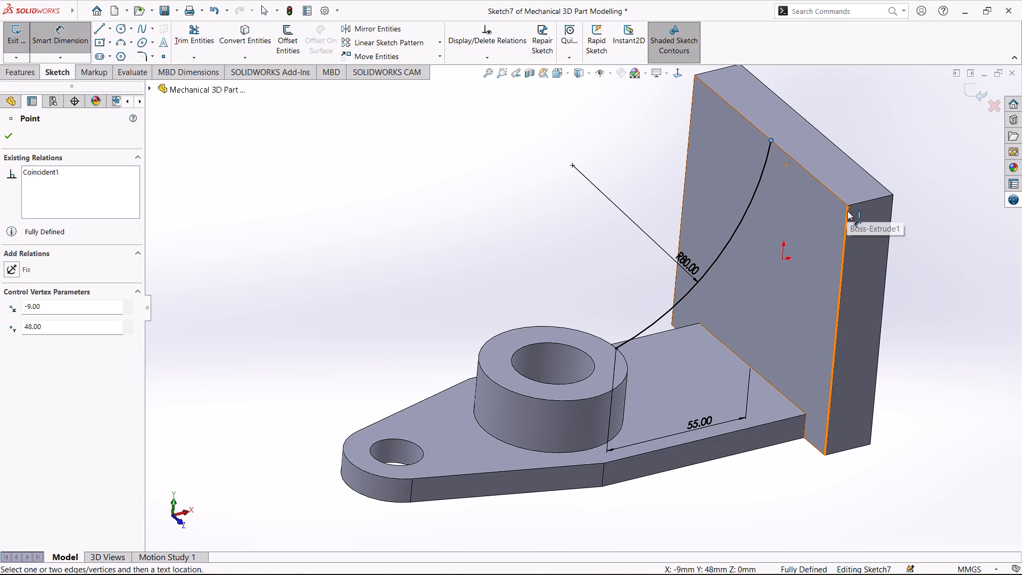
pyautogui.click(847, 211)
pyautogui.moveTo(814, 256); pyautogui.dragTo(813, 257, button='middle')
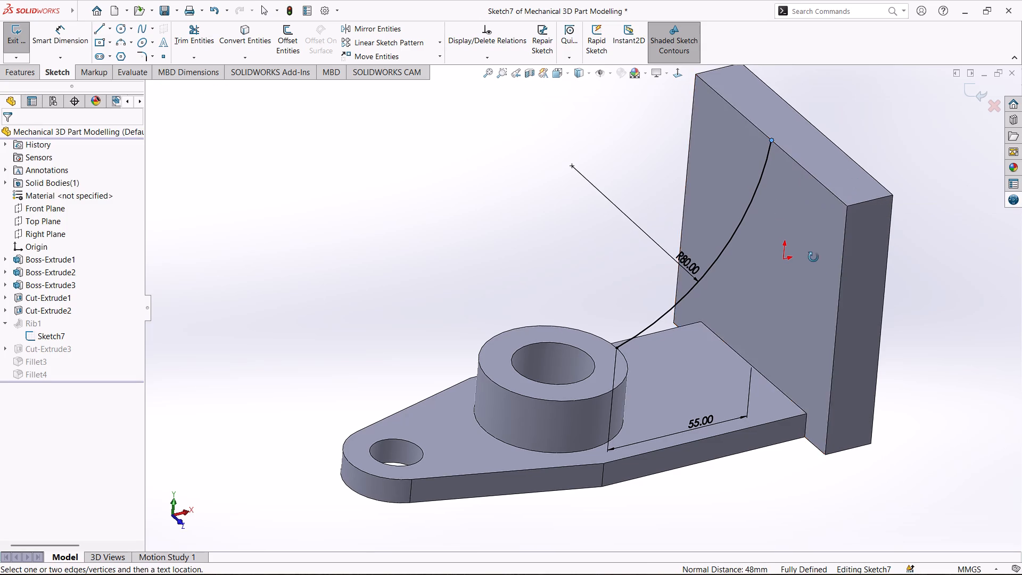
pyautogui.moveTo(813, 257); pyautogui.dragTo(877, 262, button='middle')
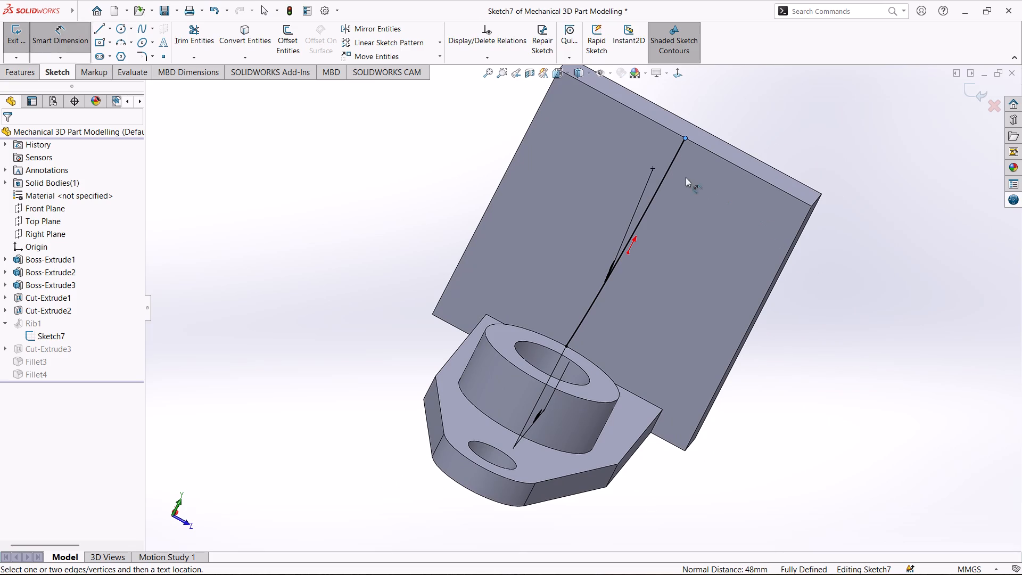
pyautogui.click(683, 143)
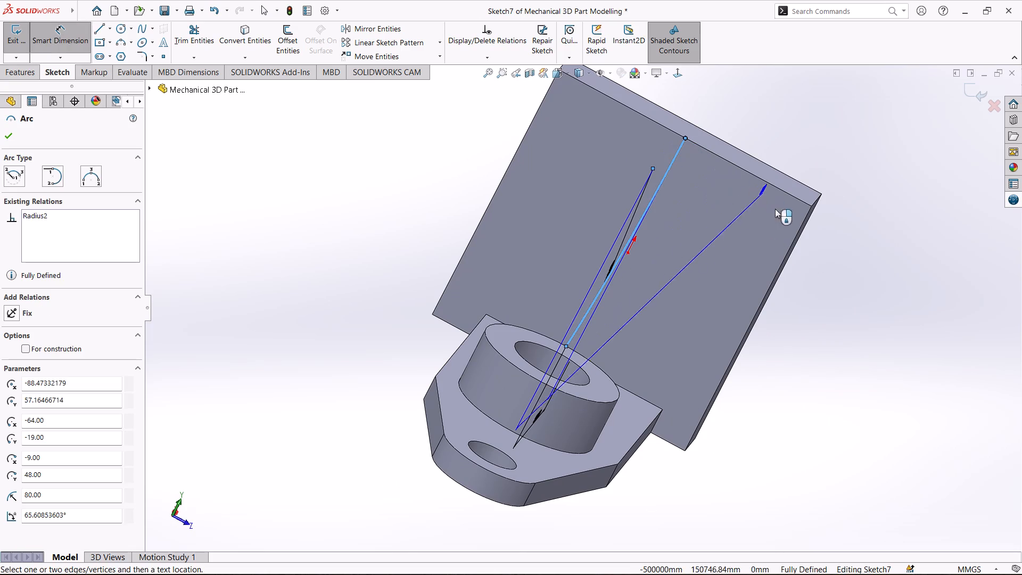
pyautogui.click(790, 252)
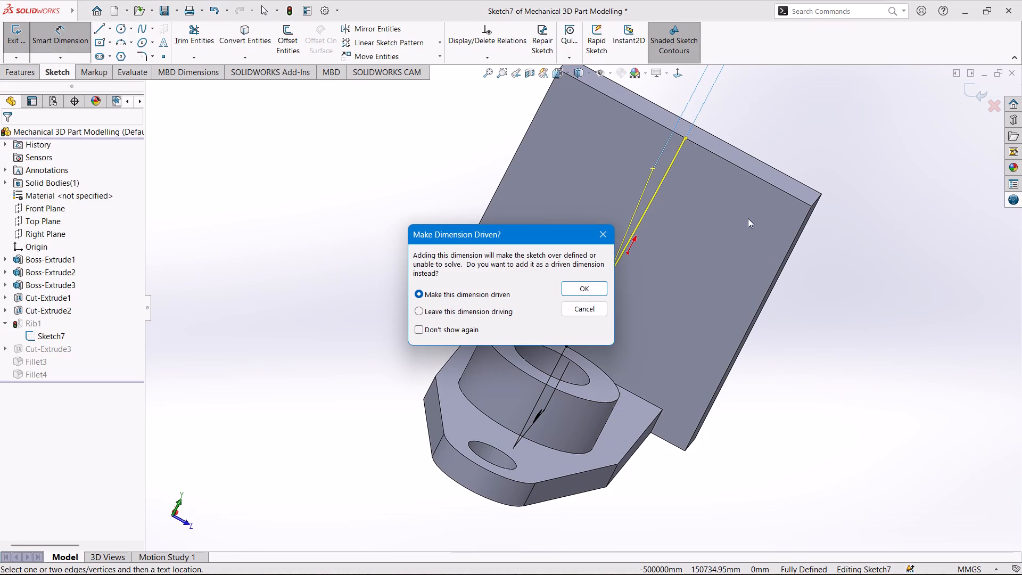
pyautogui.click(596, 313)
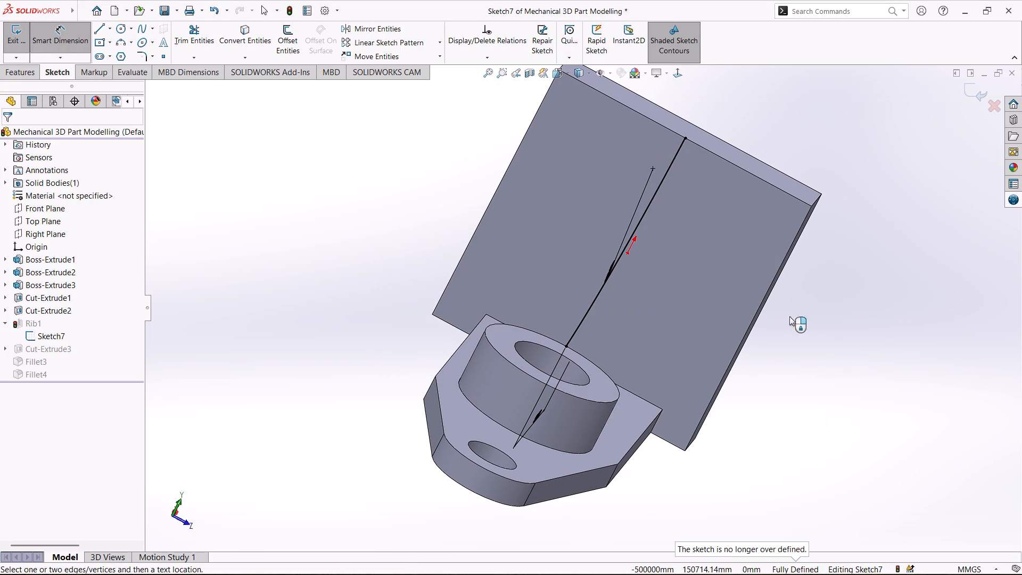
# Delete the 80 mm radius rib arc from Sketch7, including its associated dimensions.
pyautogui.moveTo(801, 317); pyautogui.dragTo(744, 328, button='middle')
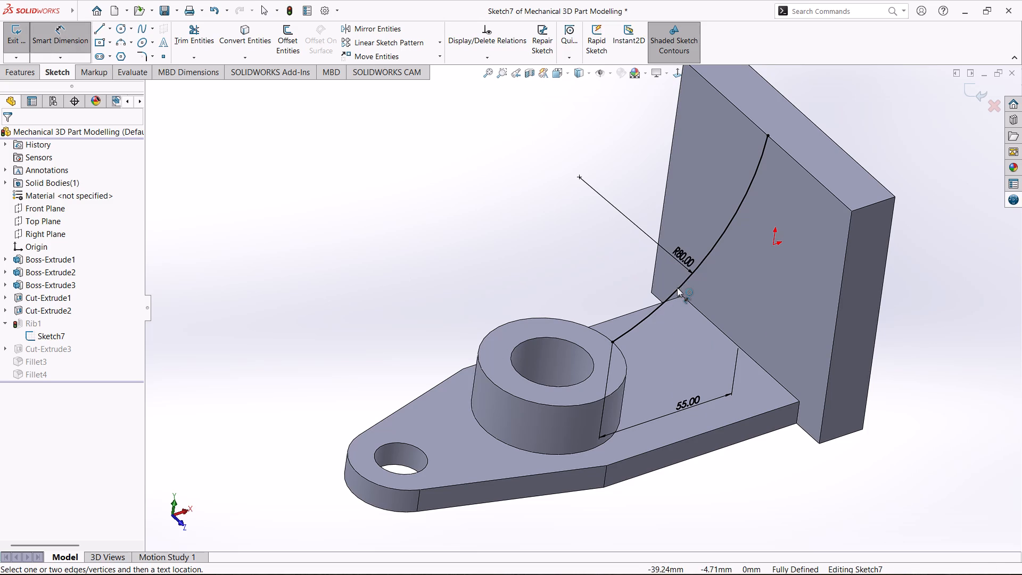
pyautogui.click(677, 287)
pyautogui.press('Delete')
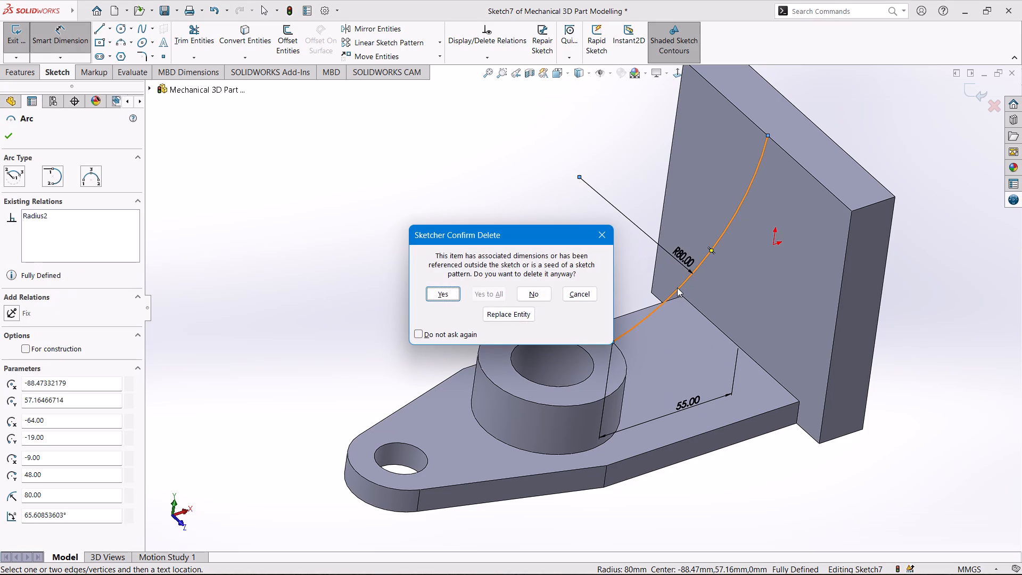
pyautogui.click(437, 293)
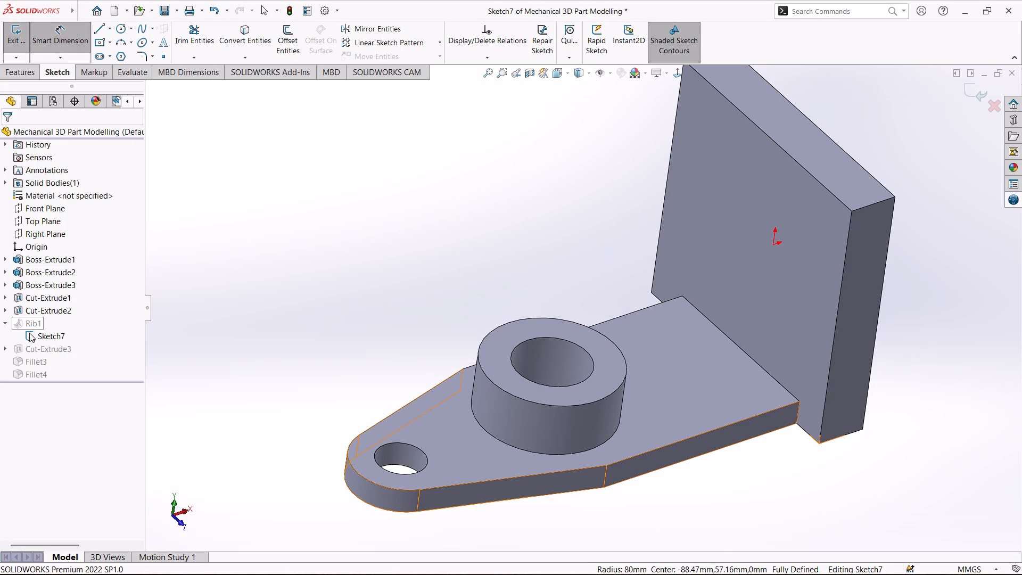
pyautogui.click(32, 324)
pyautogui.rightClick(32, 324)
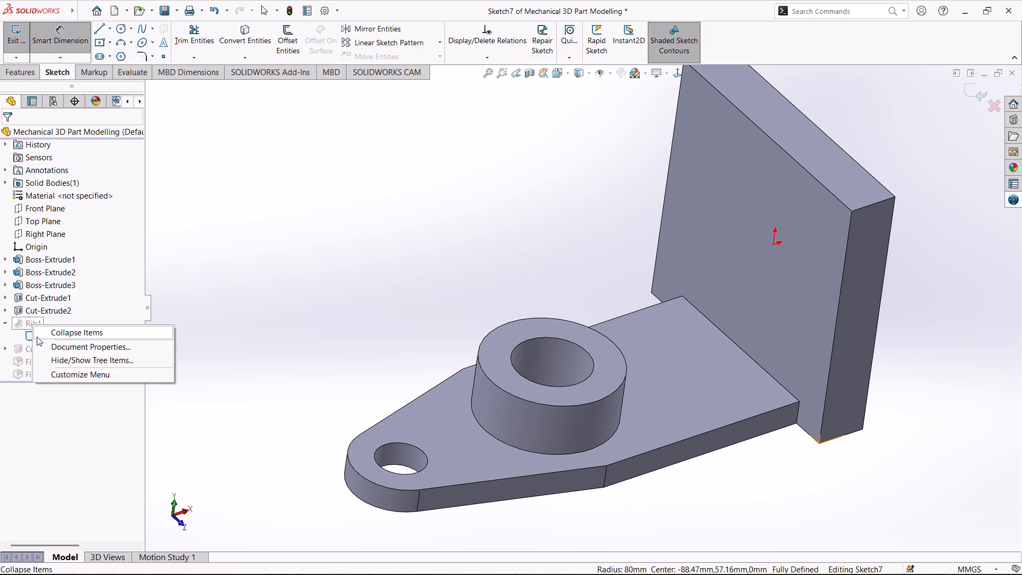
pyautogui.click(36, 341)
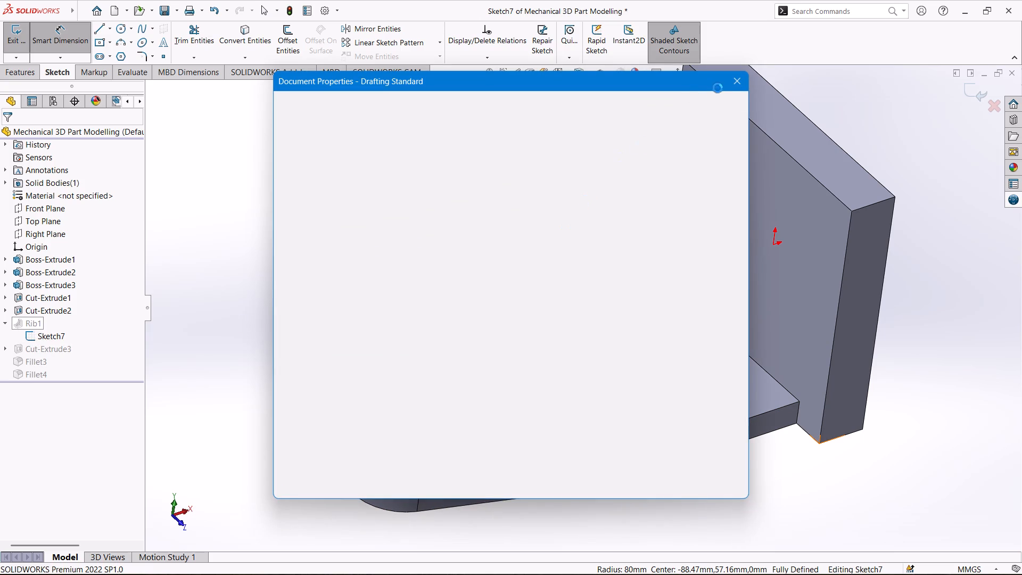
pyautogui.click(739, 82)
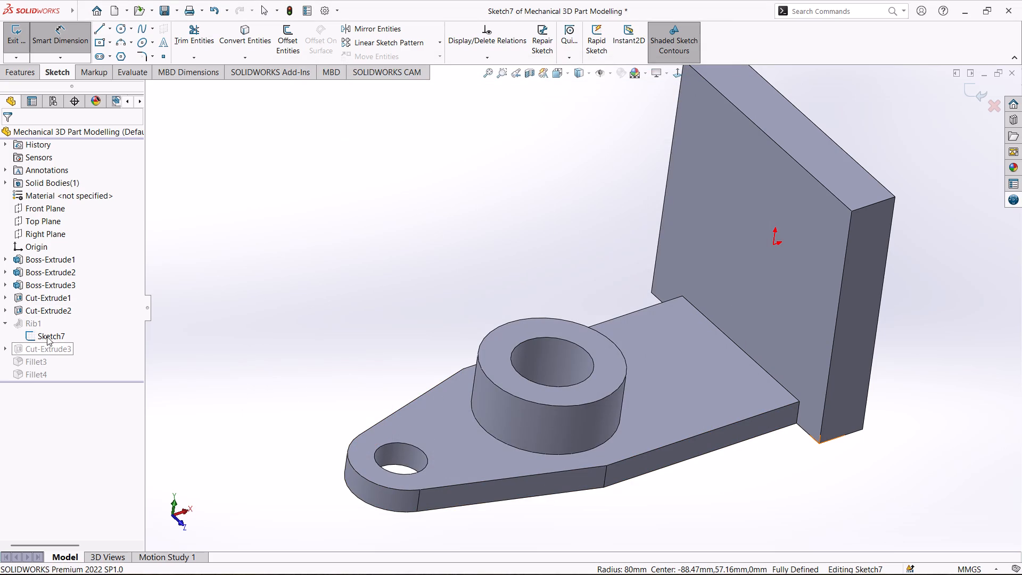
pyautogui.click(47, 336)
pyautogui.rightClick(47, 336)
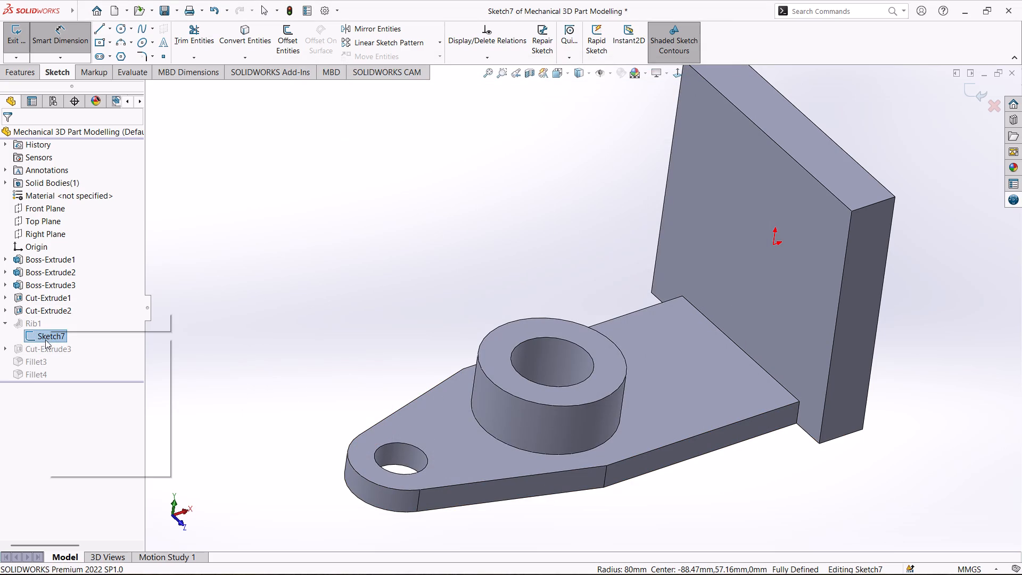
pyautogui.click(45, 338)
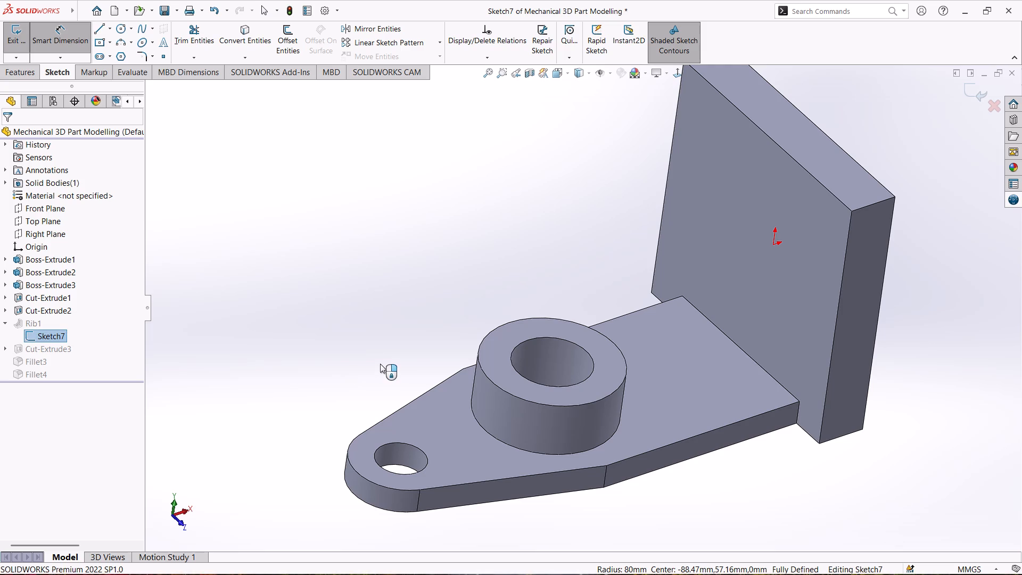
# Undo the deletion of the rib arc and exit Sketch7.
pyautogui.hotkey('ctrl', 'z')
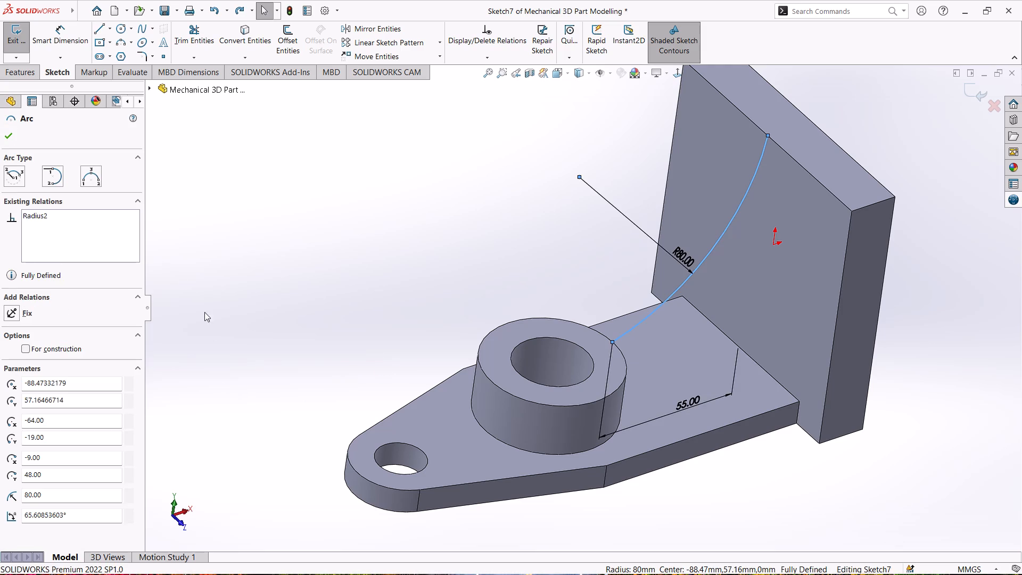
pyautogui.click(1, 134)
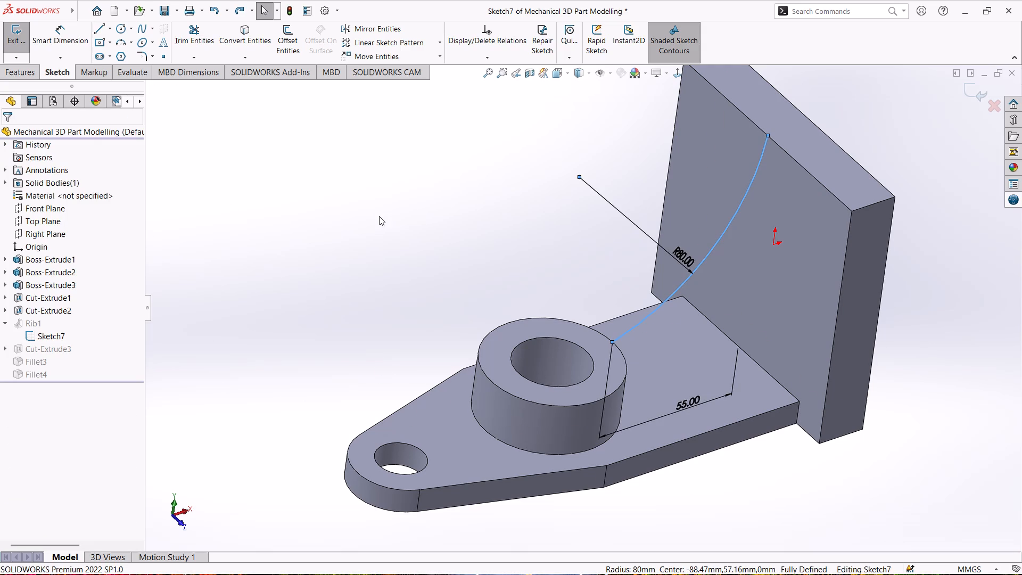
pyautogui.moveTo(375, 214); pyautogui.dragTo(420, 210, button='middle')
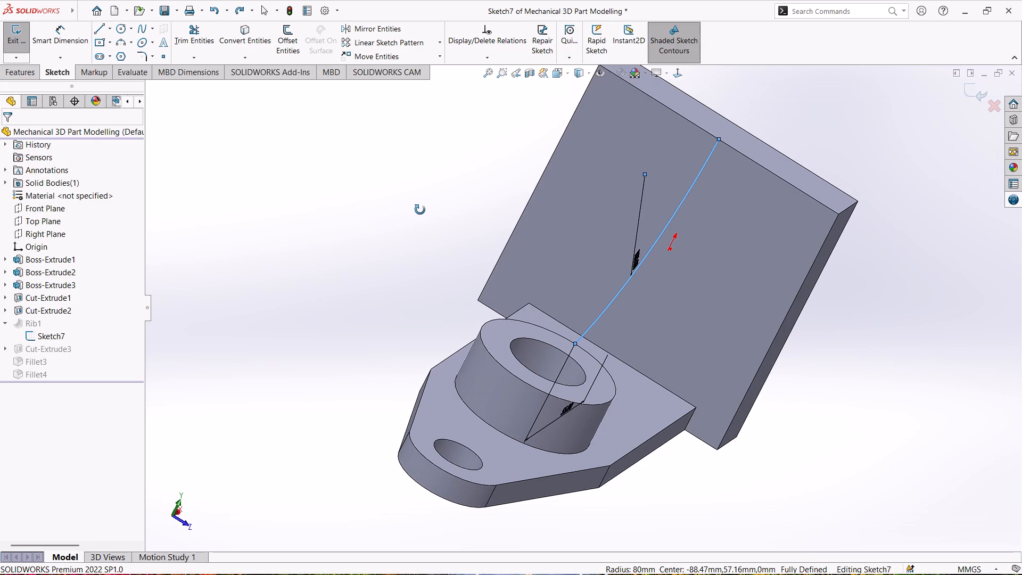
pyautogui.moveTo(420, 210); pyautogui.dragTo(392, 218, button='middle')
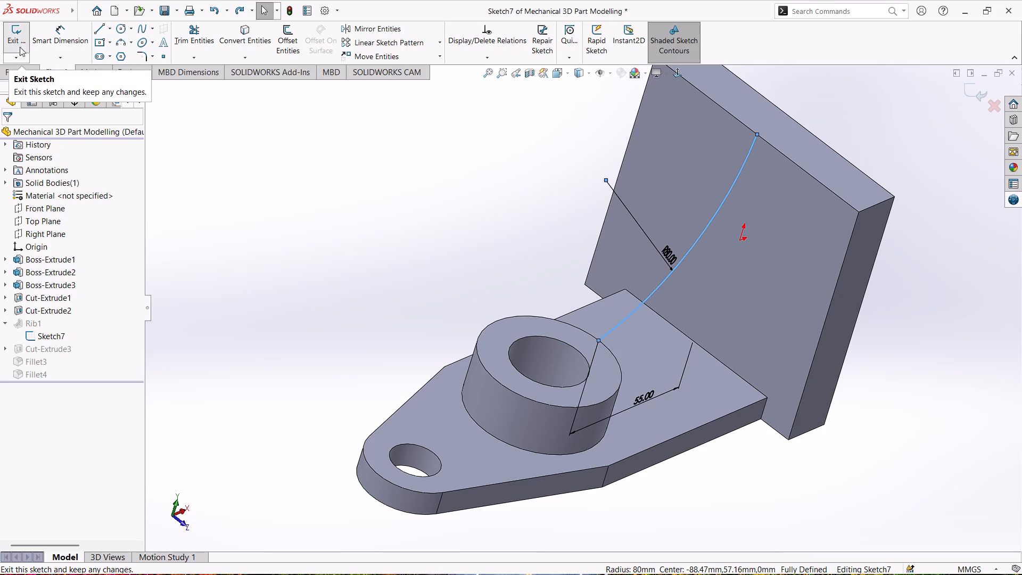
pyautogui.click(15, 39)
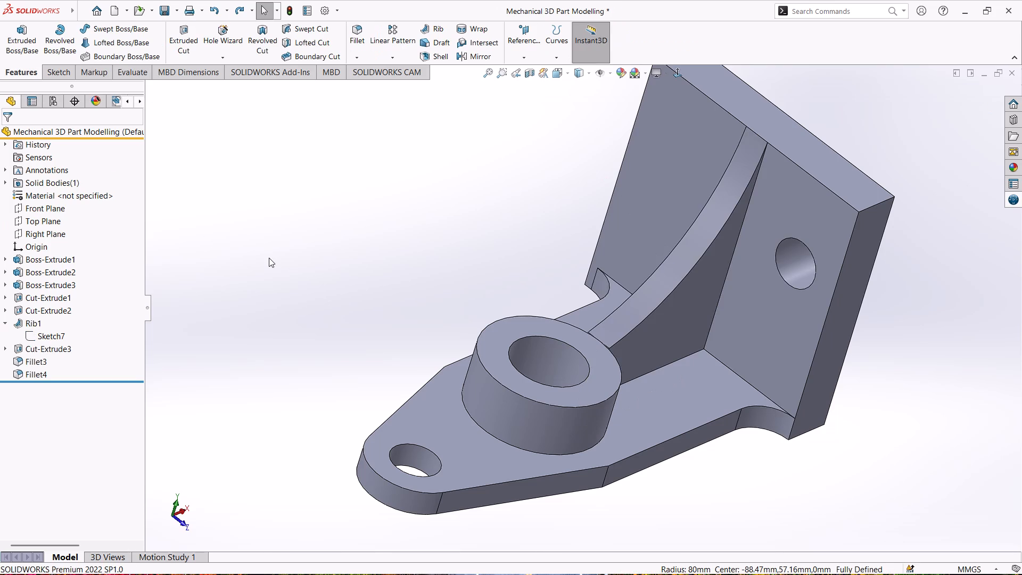
# Edit Sketch2 of Boss-Extrude2 to set the base plate profile's width to 96 mm, and exit the sketch.
pyautogui.click(506, 456)
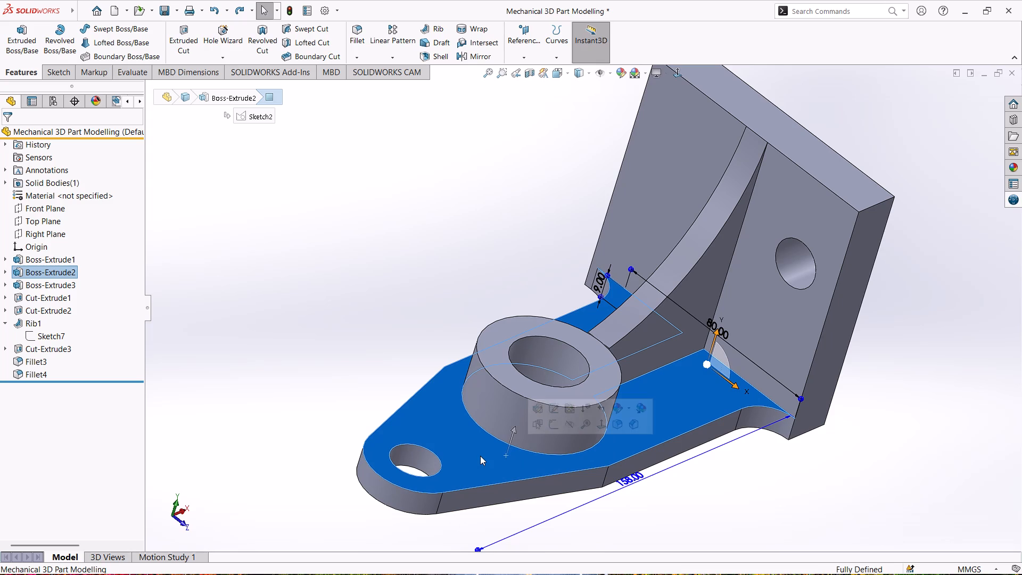
pyautogui.click(3, 273)
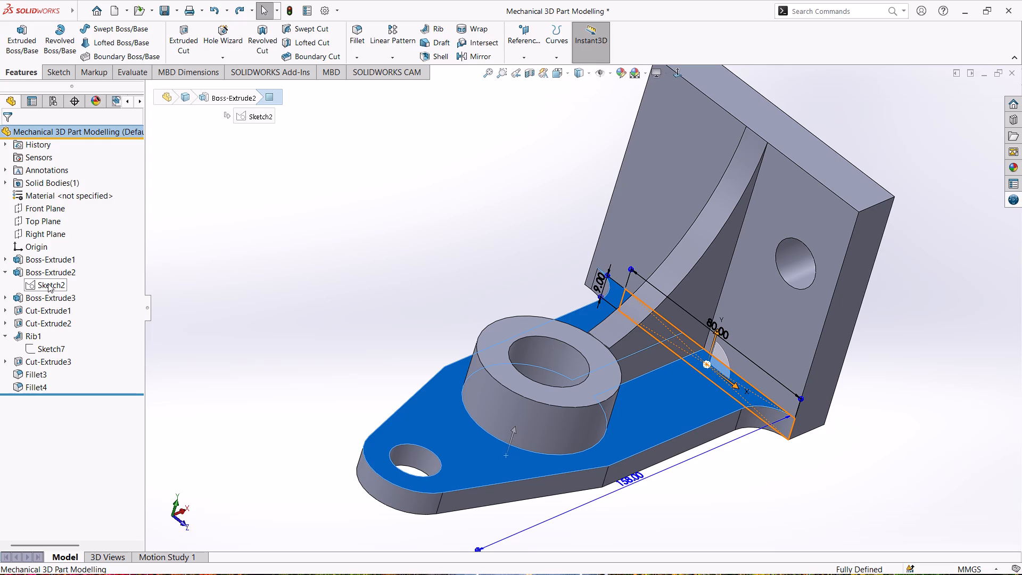
pyautogui.click(48, 283)
pyautogui.click(56, 258)
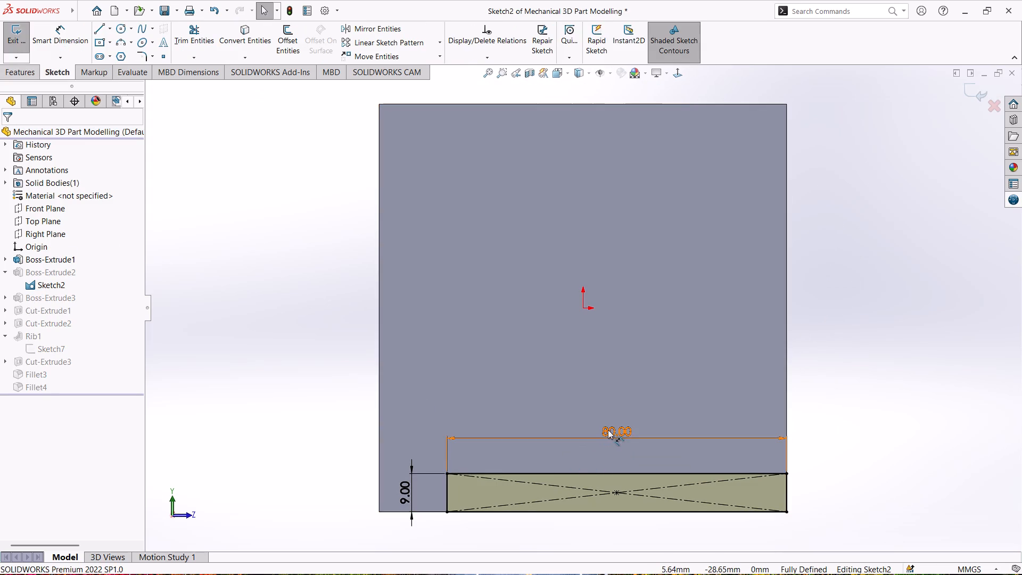
pyautogui.doubleClick(608, 430)
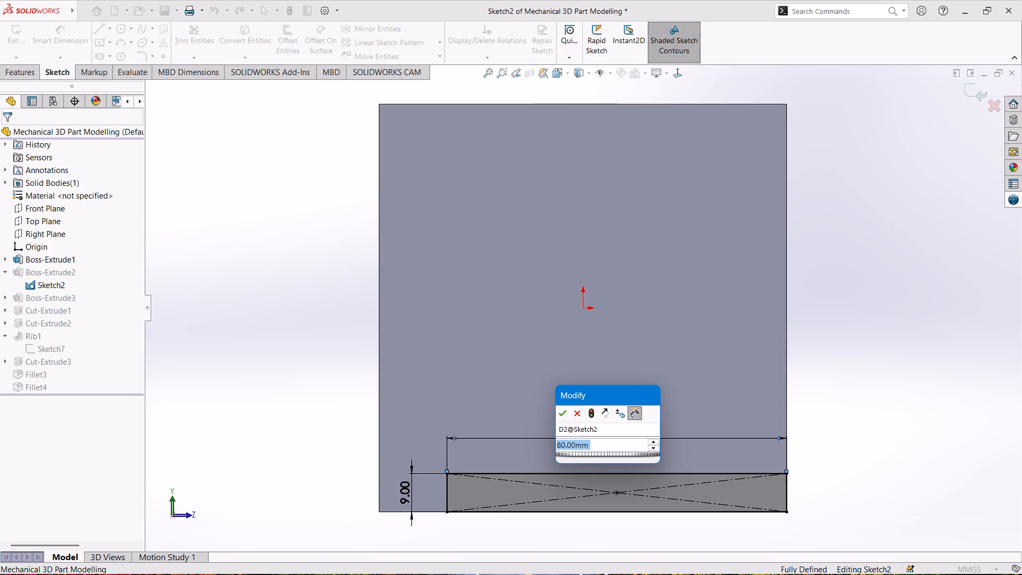
pyautogui.write('96')
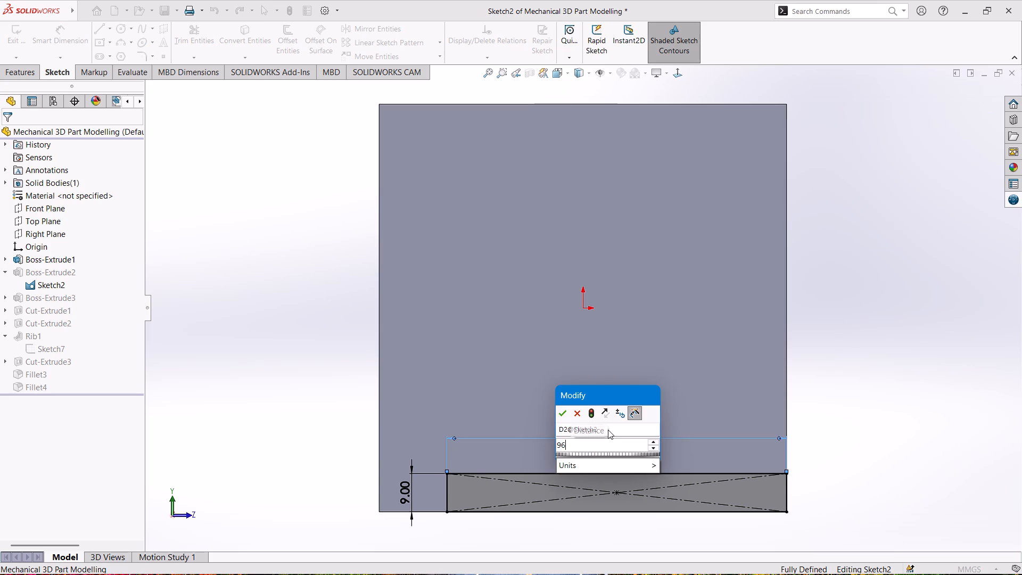
pyautogui.press('Return')
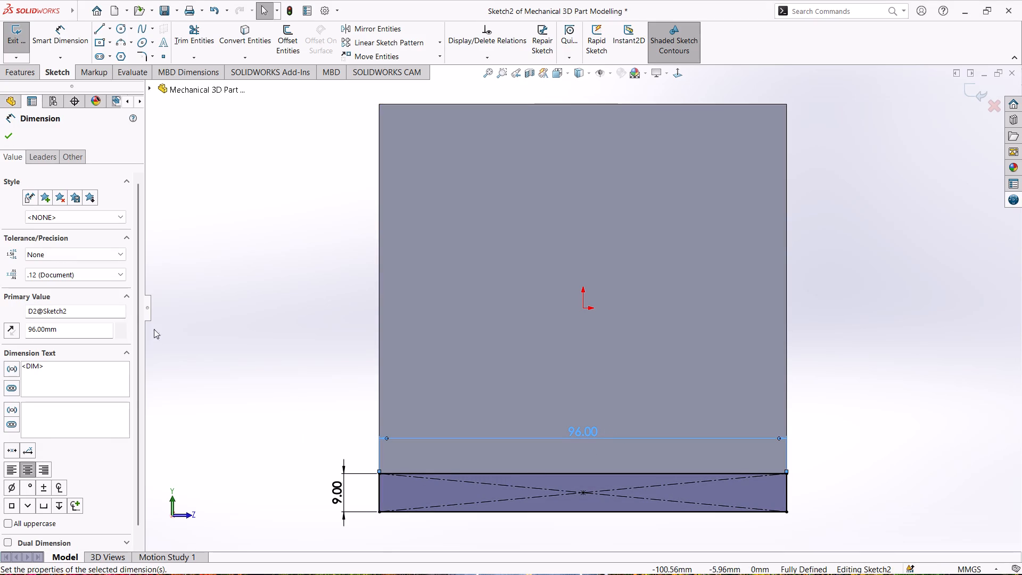
pyautogui.click(7, 131)
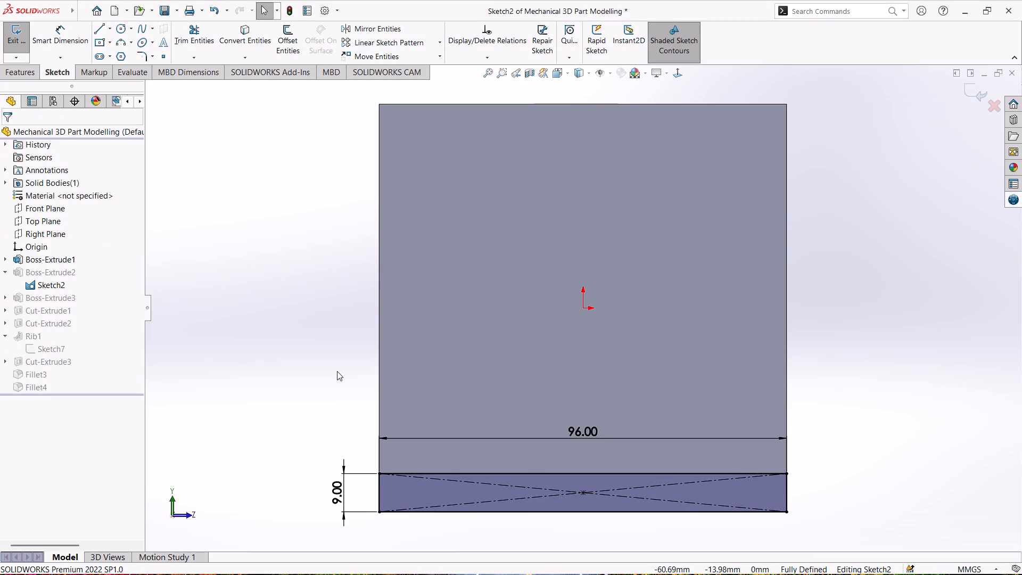
pyautogui.click(13, 35)
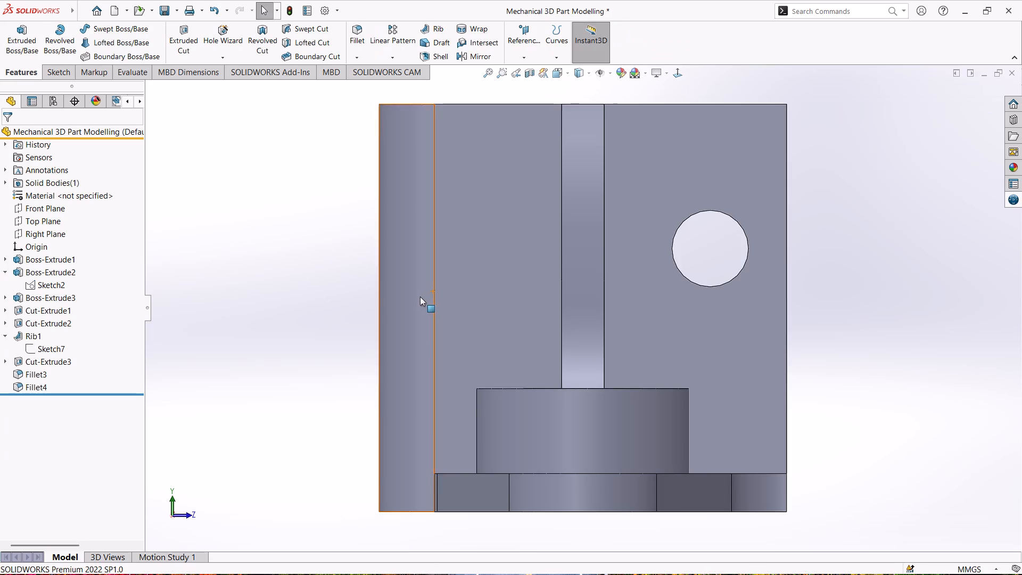
# Delete Fillet3, the rounded vertical corner on the side away from the wall hole.
pyautogui.scroll(-1, 420, 297)
pyautogui.scroll(2, 420, 297)
pyautogui.moveTo(839, 312); pyautogui.dragTo(819, 350, button='middle')
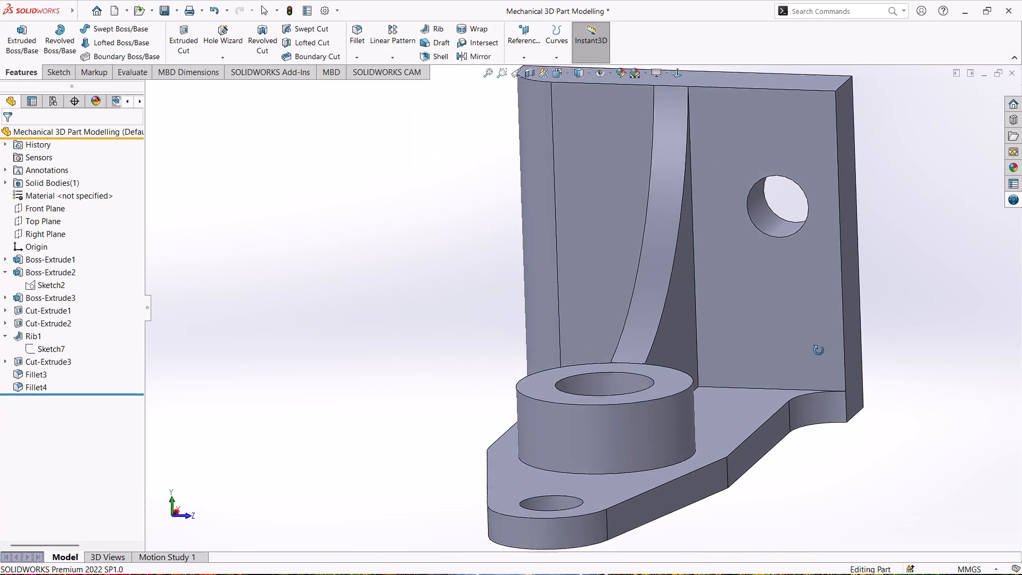
pyautogui.moveTo(819, 350); pyautogui.dragTo(845, 347, button='middle')
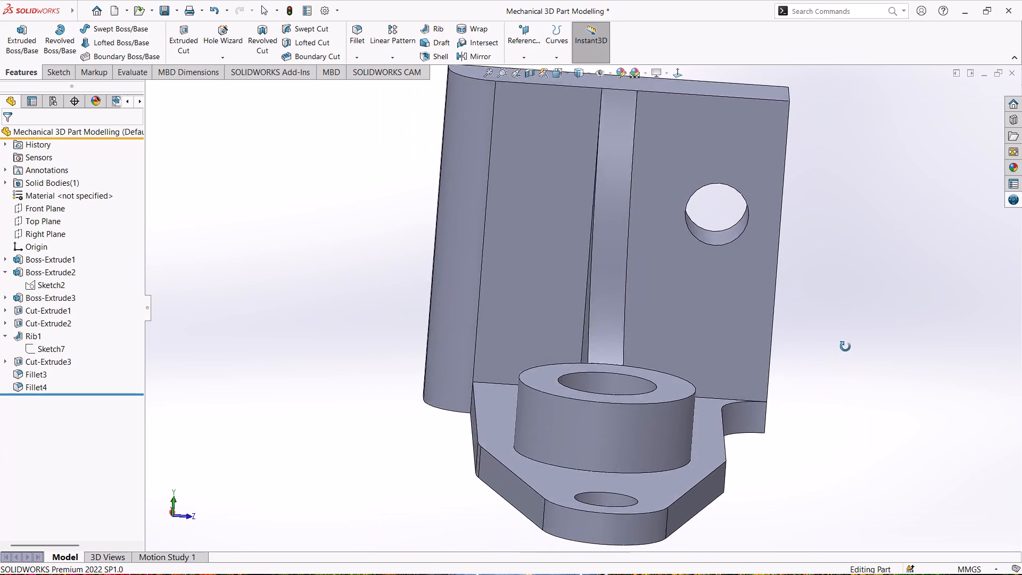
pyautogui.moveTo(845, 347); pyautogui.dragTo(851, 362, button='middle')
pyautogui.scroll(2, 578, 282)
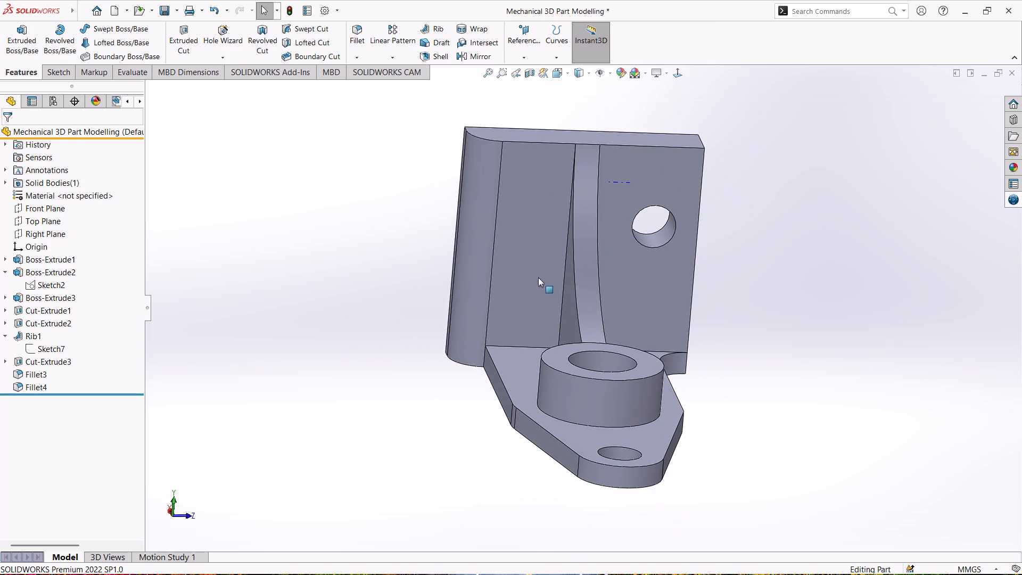
pyautogui.click(477, 278)
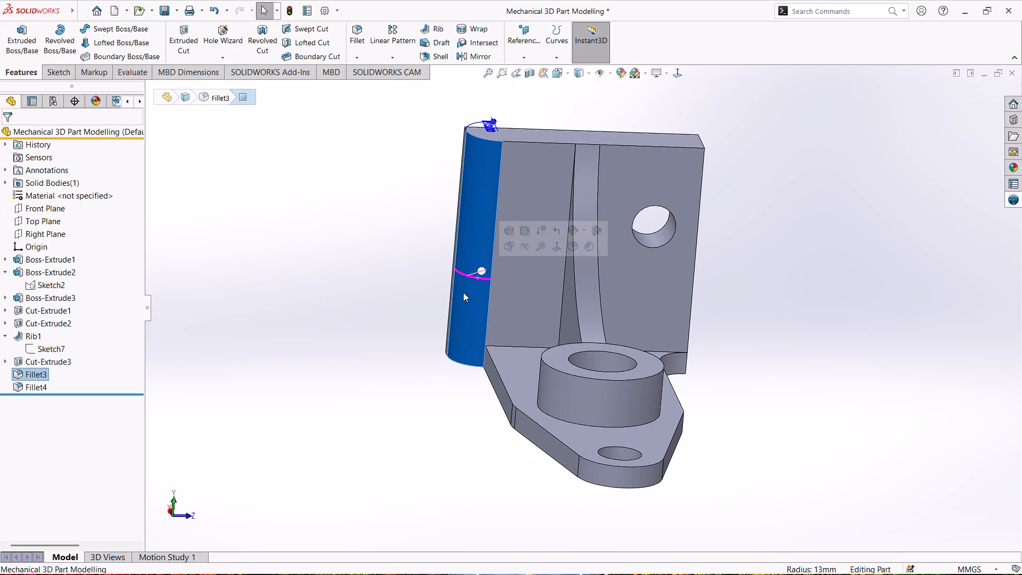
pyautogui.rightClick(463, 292)
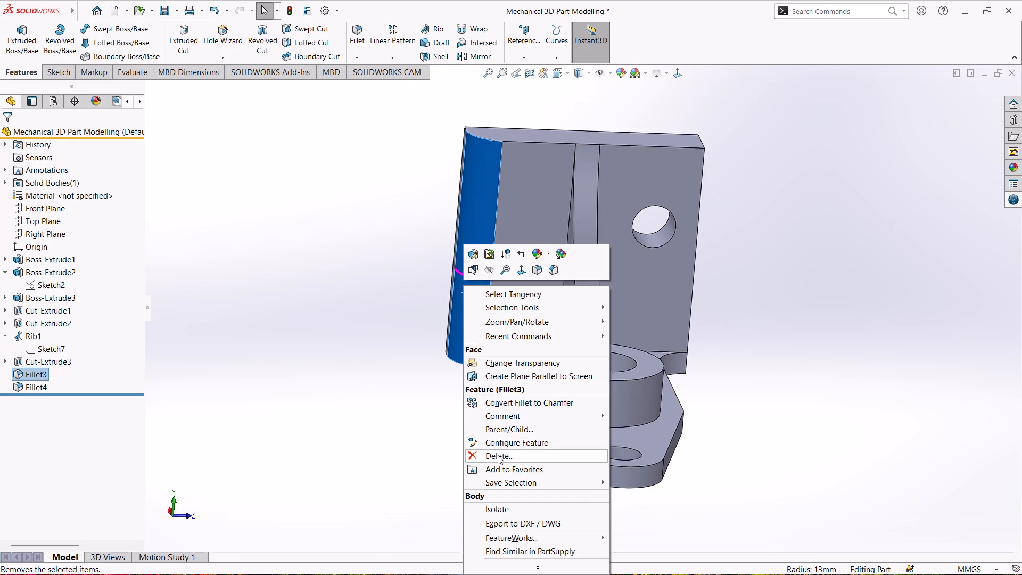
pyautogui.click(498, 455)
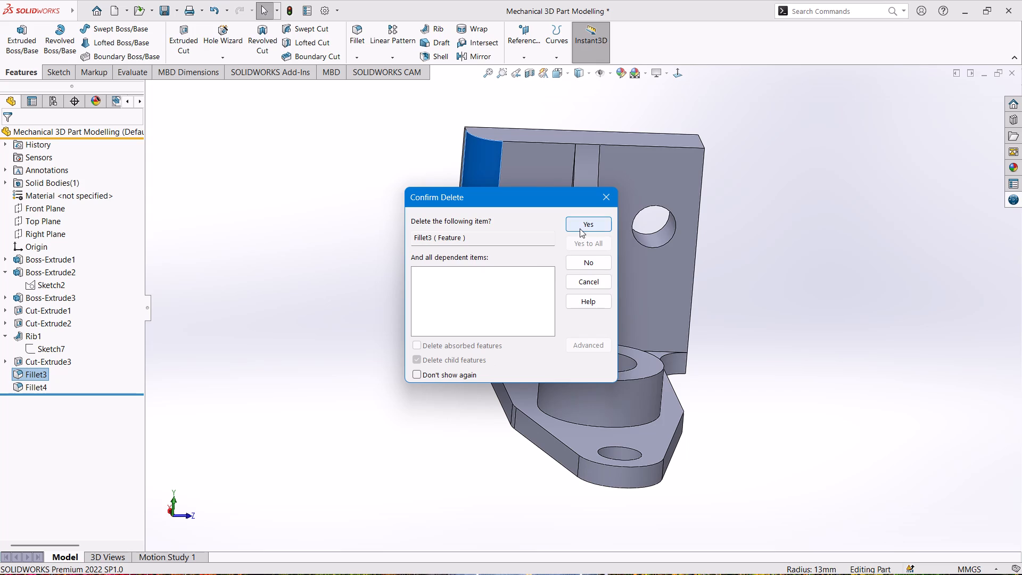
pyautogui.click(580, 228)
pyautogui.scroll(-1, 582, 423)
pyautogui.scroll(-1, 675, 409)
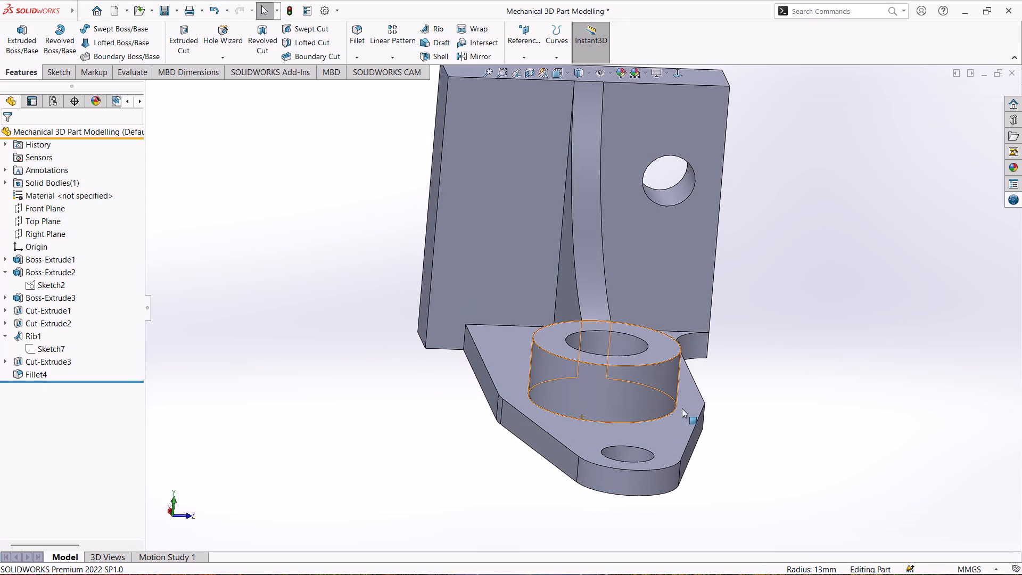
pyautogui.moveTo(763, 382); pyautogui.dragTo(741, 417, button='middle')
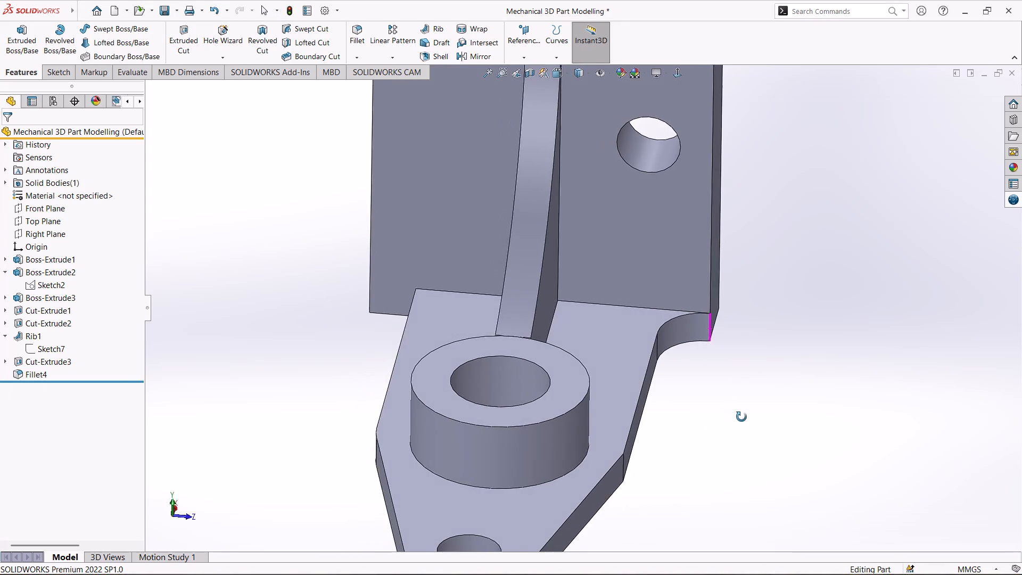
# Fillet the vertical corner edge between plate and wall, on the side away from the wall hole, with a 13 mm radius.
pyautogui.moveTo(741, 417); pyautogui.dragTo(772, 410, button='middle')
pyautogui.scroll(1, 761, 403)
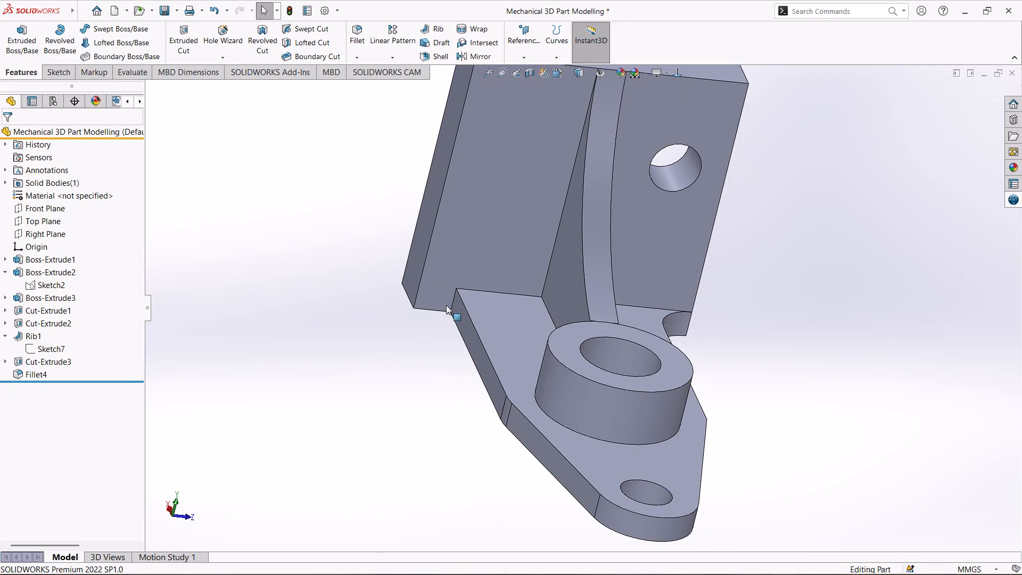
pyautogui.click(452, 303)
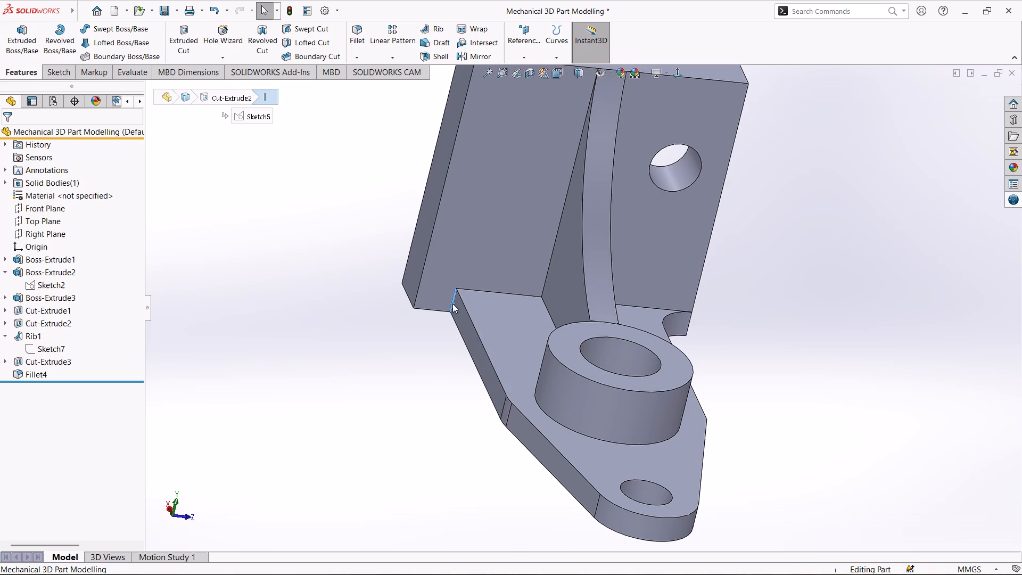
pyautogui.click(545, 275)
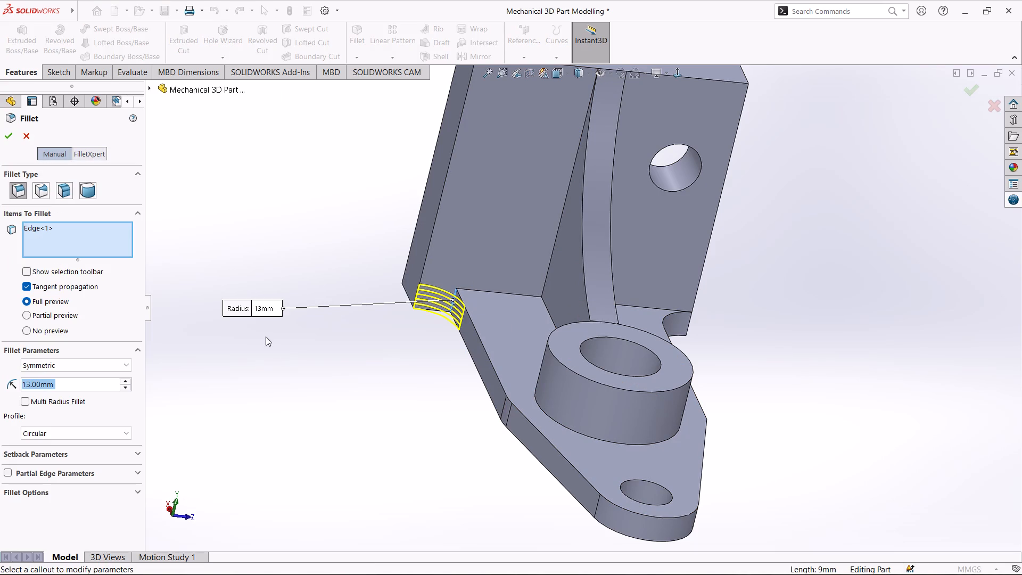
pyautogui.click(10, 136)
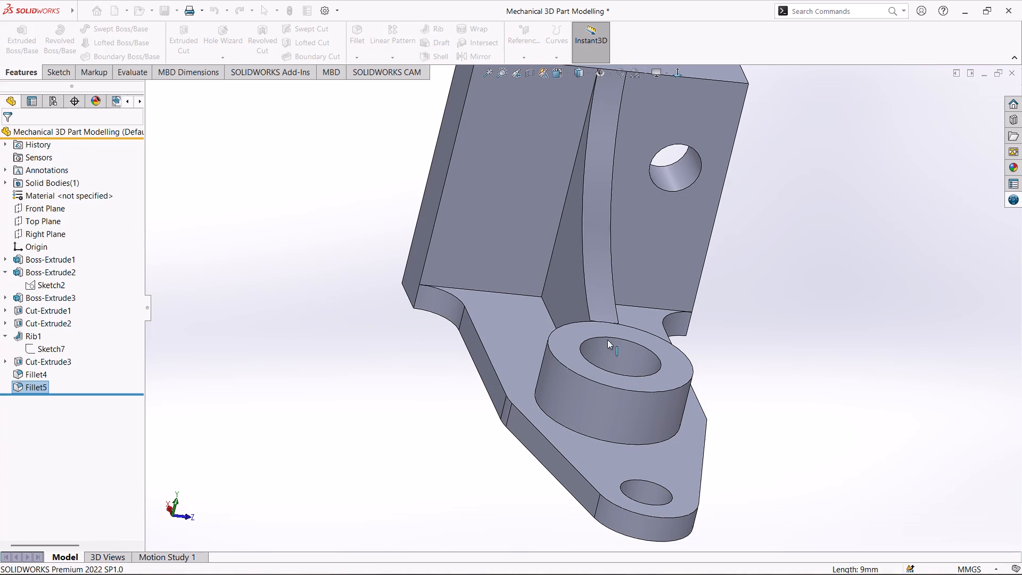
# Examine both filleted corners where the tapered plate meets the wall, along with the rib and ring boss.
pyautogui.scroll(-2, 748, 333)
pyautogui.scroll(2, 745, 333)
pyautogui.moveTo(745, 368); pyautogui.dragTo(697, 380, button='middle')
pyautogui.scroll(-1, 415, 377)
pyautogui.scroll(2, 403, 367)
pyautogui.moveTo(402, 367); pyautogui.dragTo(434, 339, button='middle')
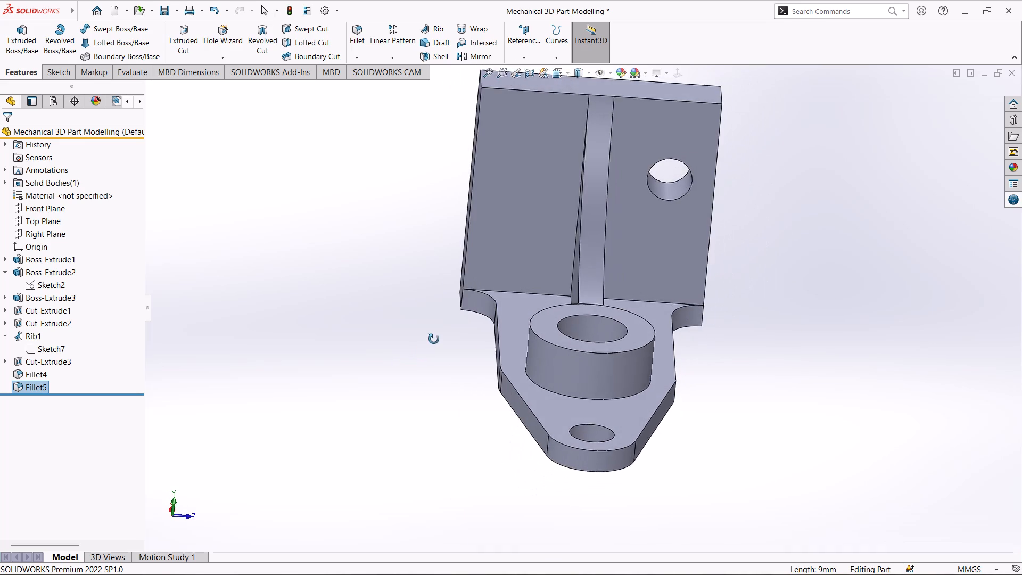
pyautogui.moveTo(434, 339); pyautogui.dragTo(435, 338, button='middle')
pyautogui.scroll(-1, 667, 378)
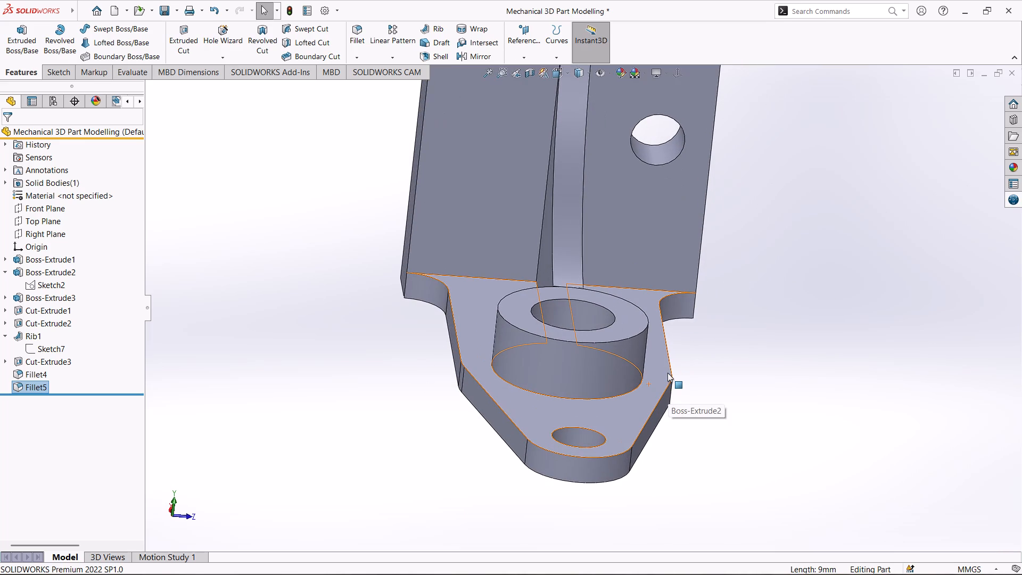
pyautogui.scroll(-1, 670, 353)
pyautogui.scroll(2, 633, 243)
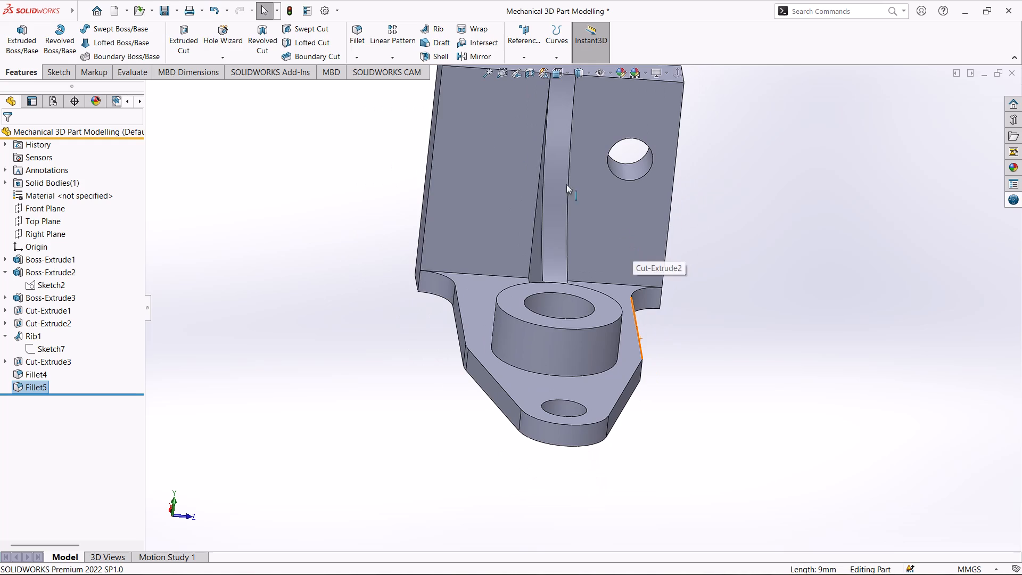
# Start a sketch on the wall face, on the side of the rib without the hole.
pyautogui.click(479, 147)
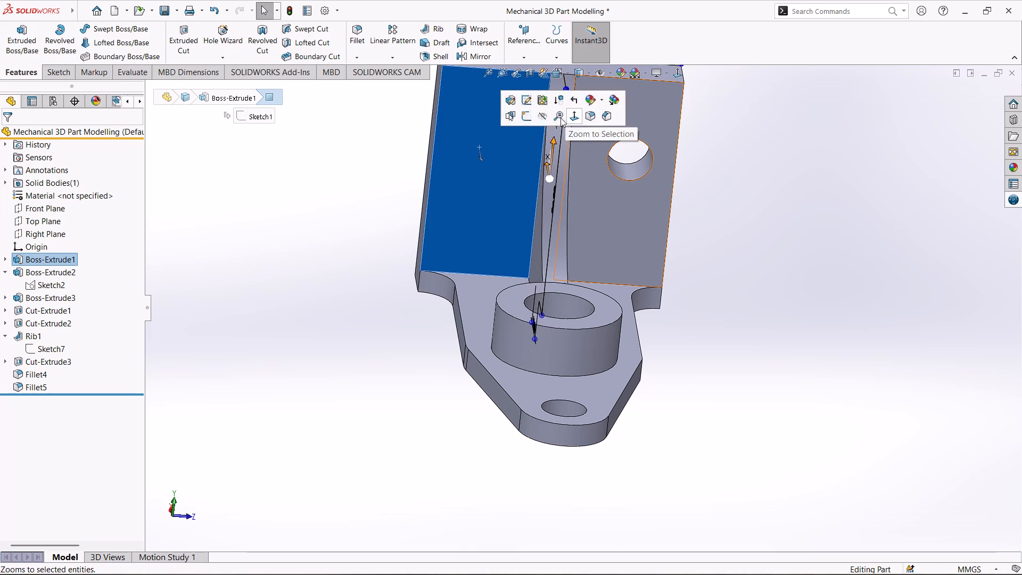
pyautogui.click(527, 115)
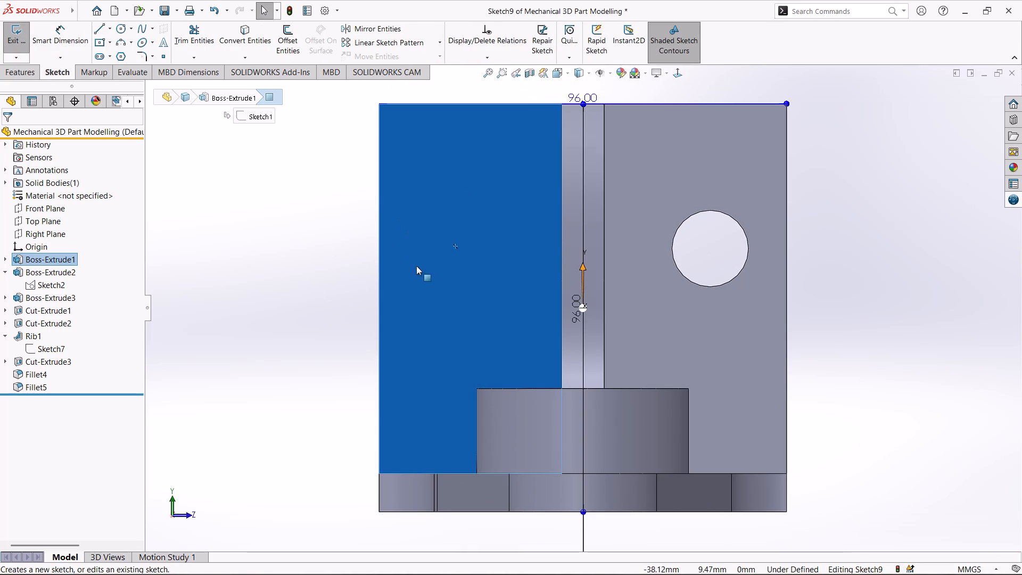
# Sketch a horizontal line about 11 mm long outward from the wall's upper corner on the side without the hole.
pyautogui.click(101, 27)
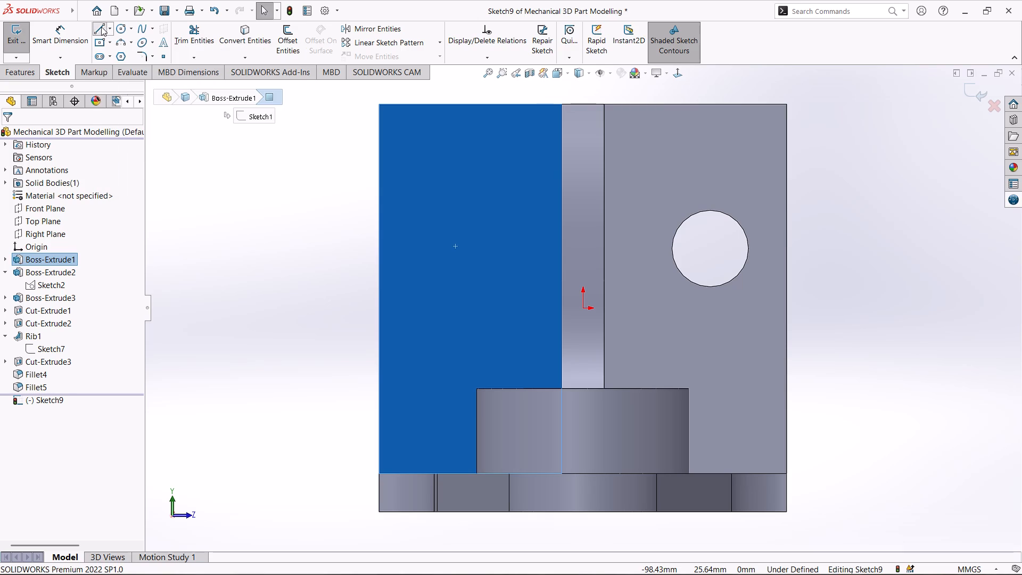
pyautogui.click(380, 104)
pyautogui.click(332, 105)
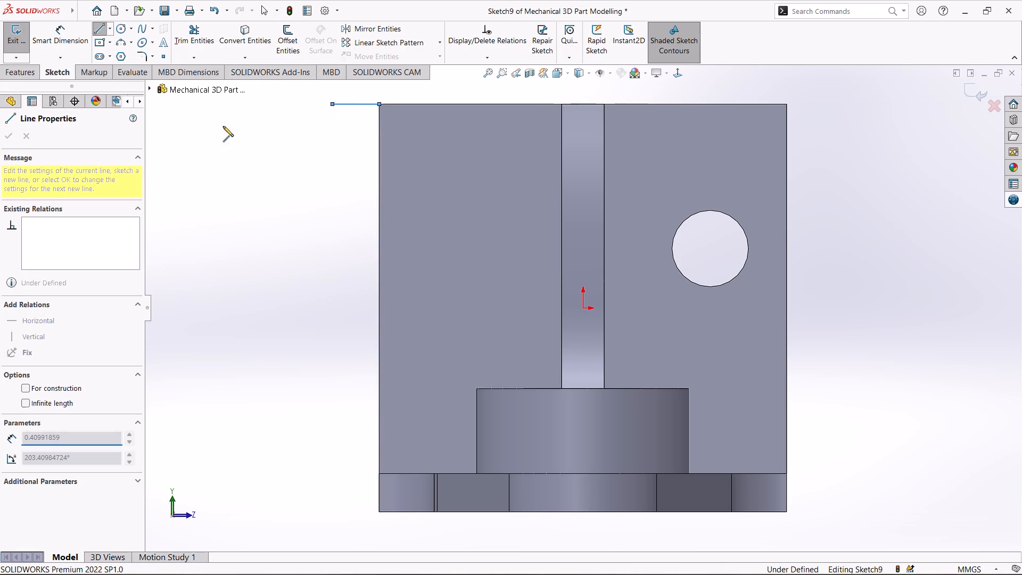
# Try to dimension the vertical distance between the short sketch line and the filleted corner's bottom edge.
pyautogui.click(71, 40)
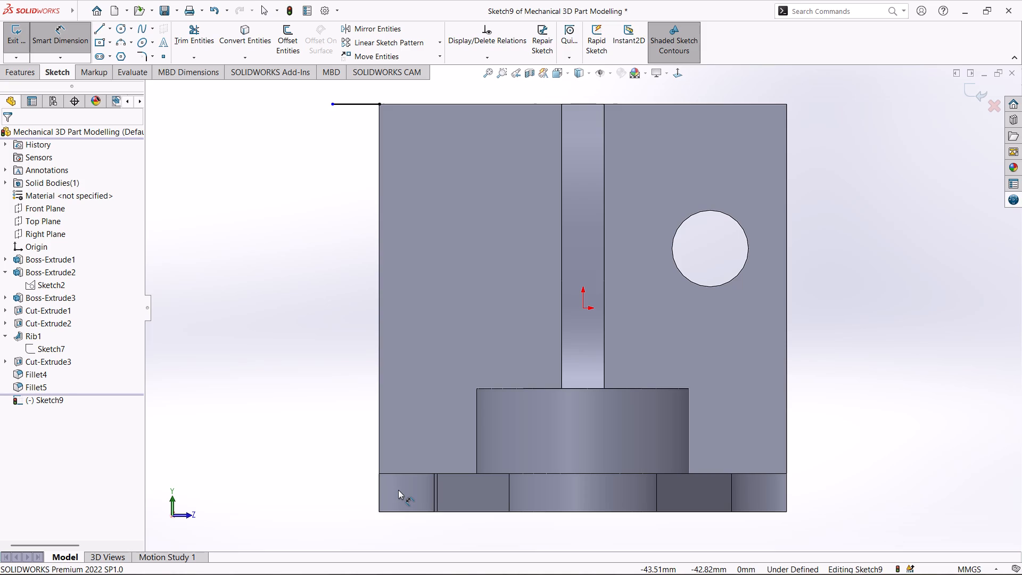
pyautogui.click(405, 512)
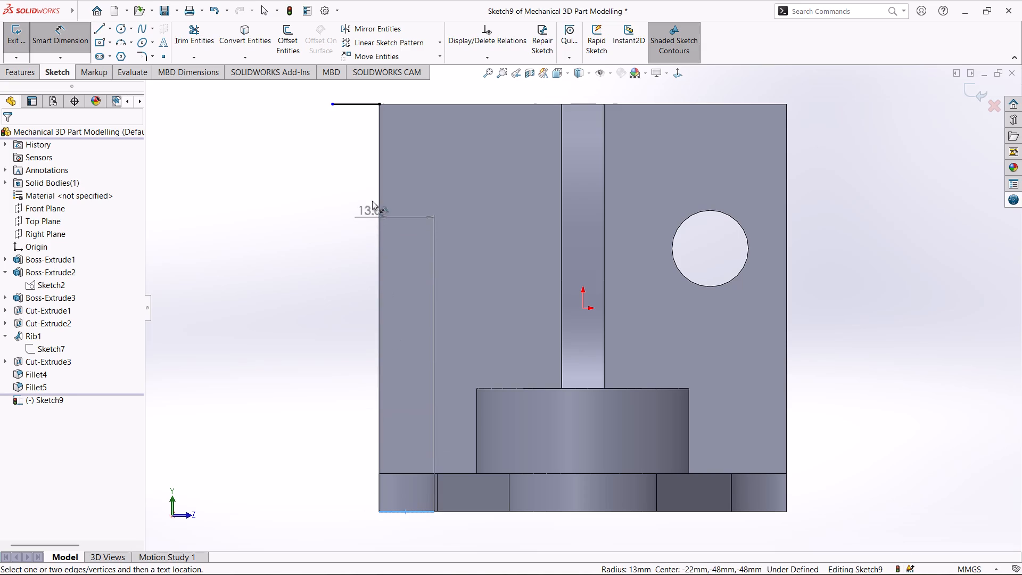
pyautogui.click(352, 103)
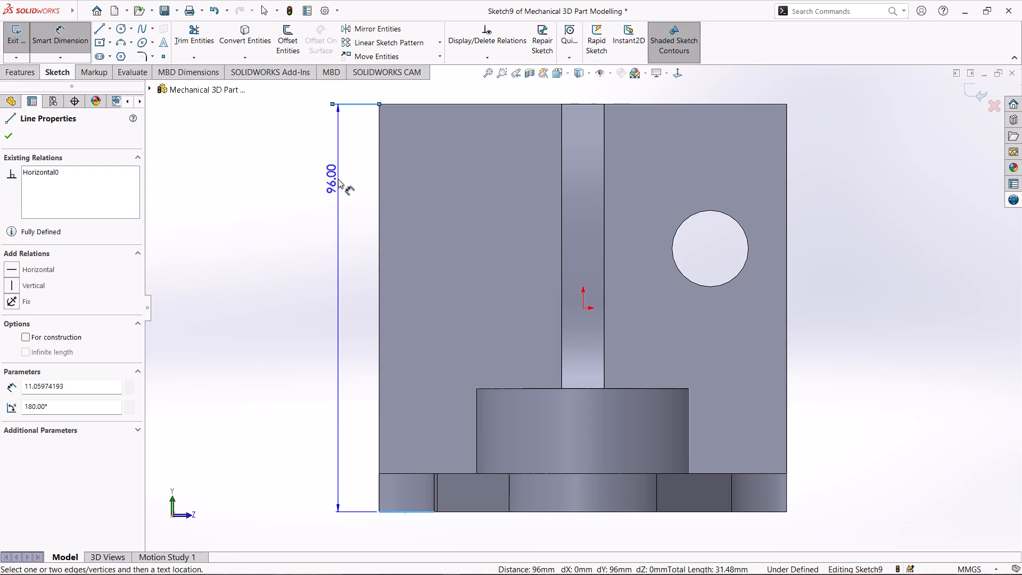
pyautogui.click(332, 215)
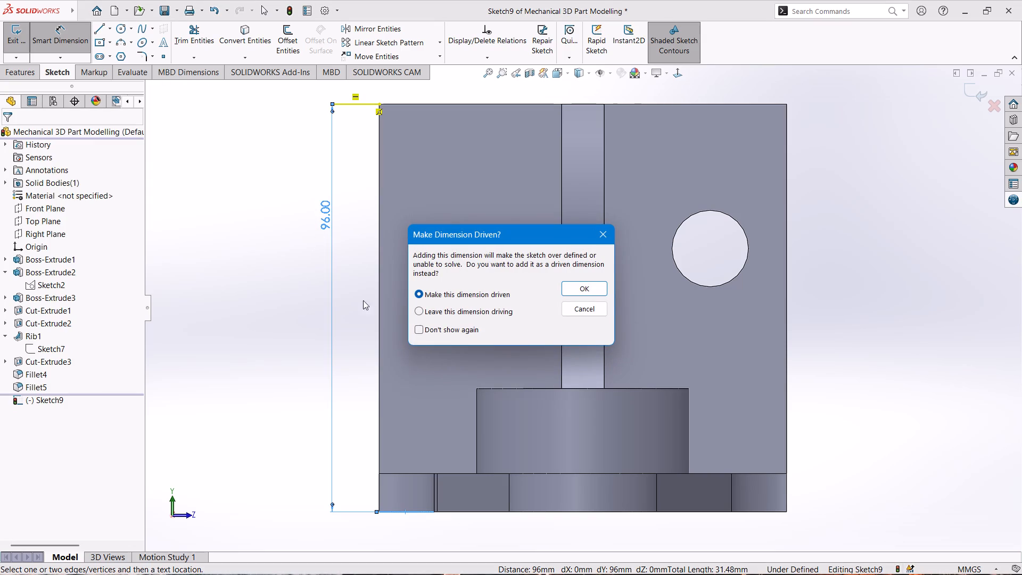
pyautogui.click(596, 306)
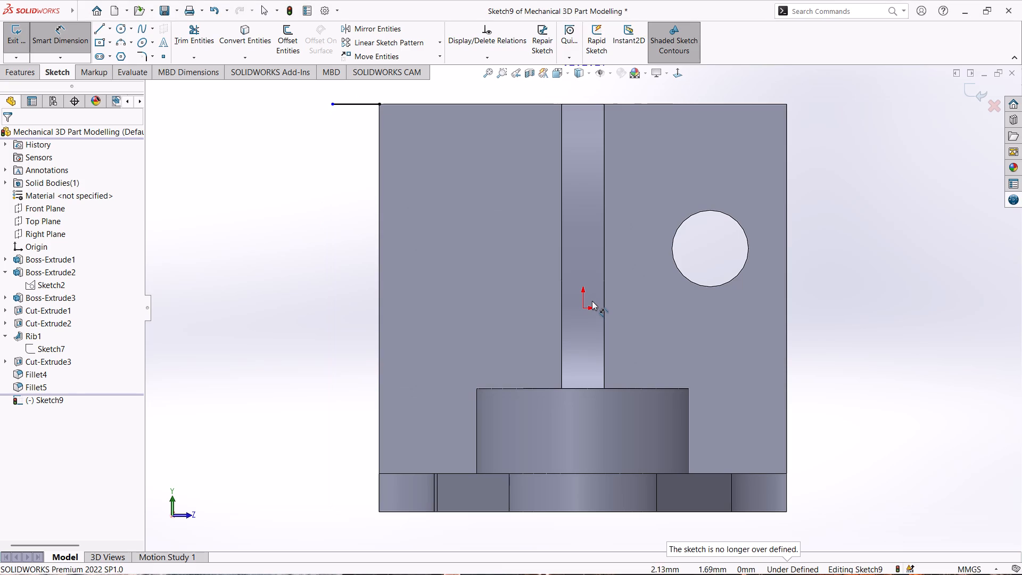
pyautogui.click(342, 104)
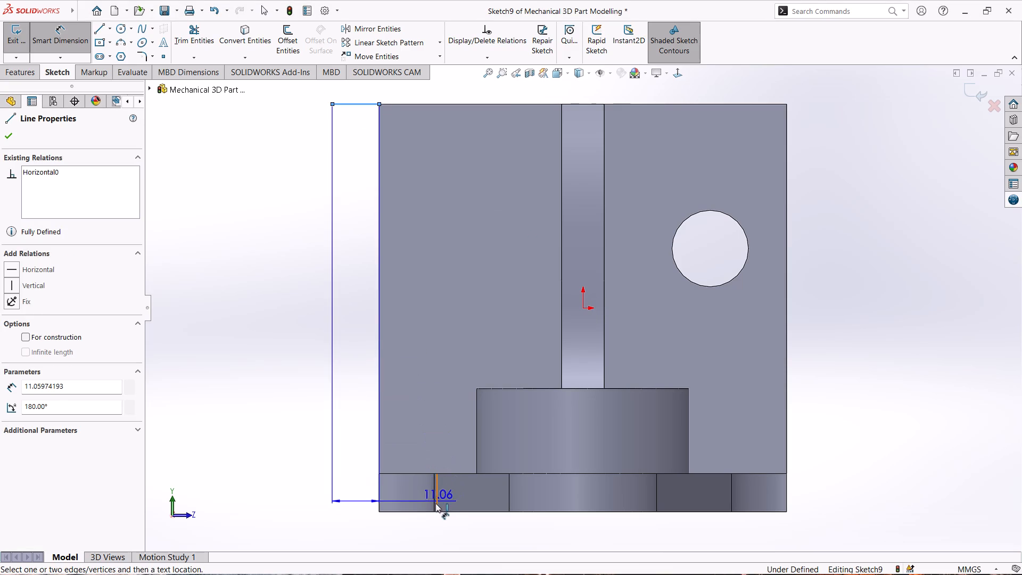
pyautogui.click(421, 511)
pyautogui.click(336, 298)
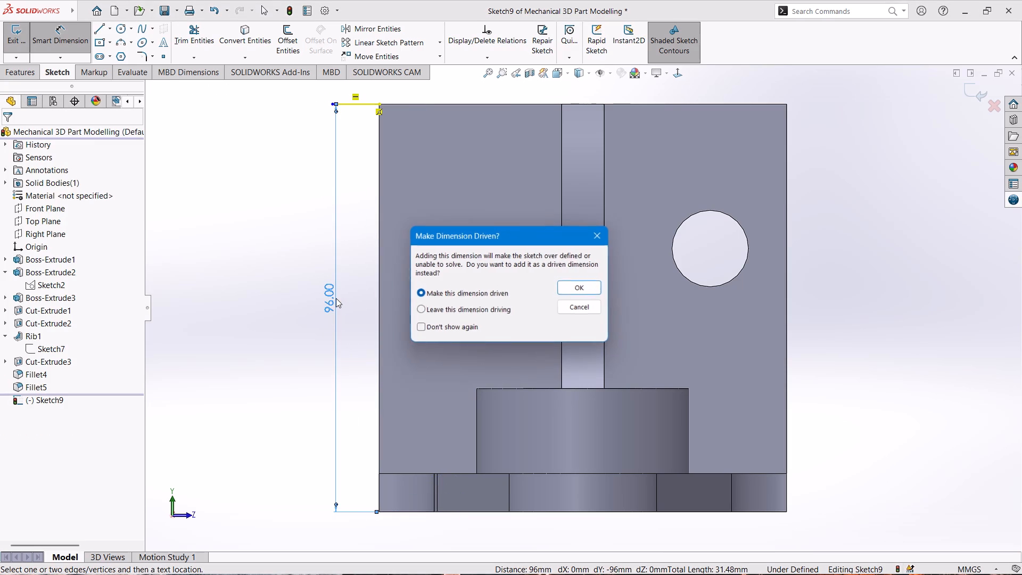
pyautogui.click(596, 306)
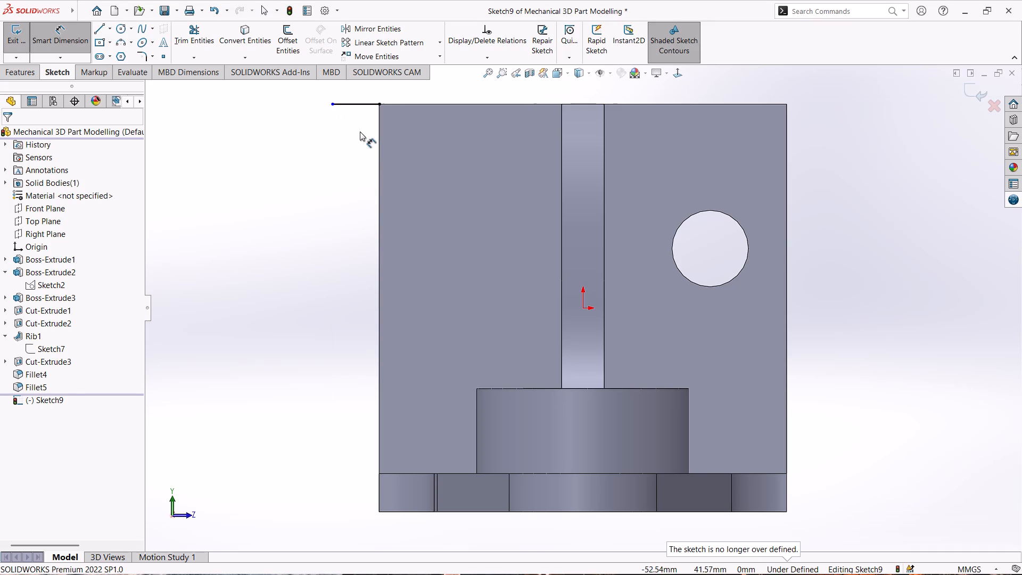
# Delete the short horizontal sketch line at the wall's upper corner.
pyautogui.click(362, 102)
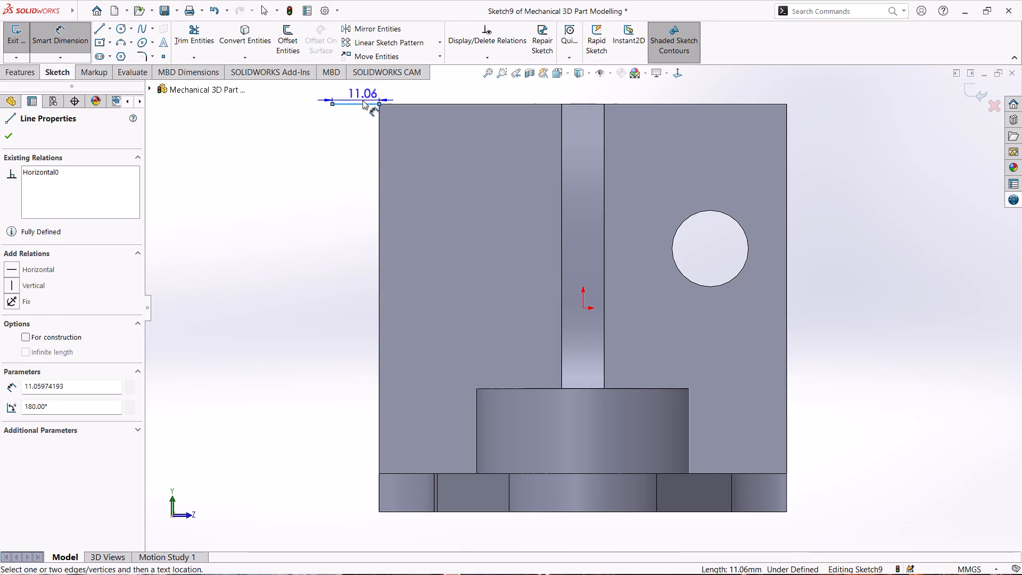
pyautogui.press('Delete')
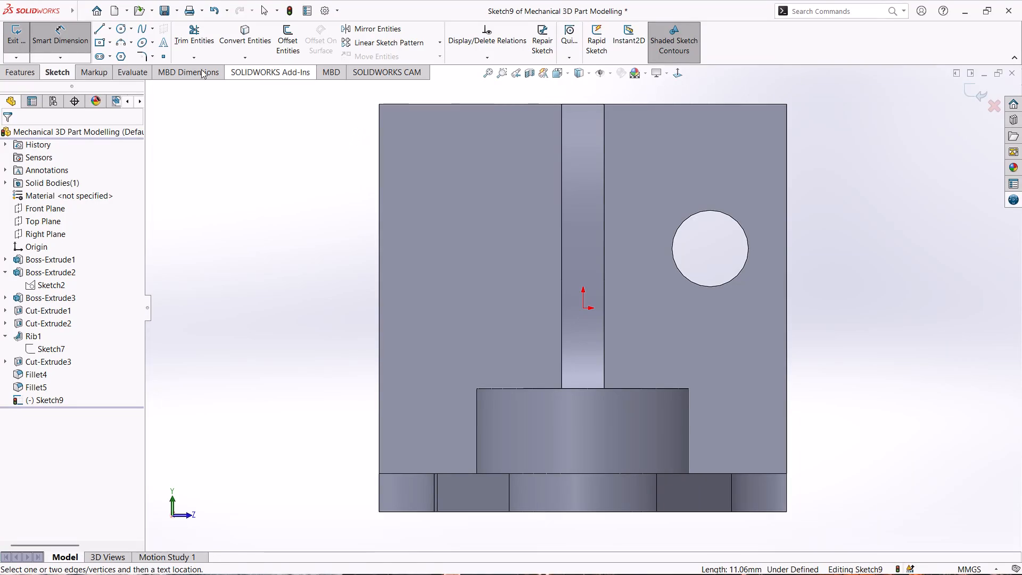
# Sketch a circle on the wall face across the rib from the existing hole and set its diameter to 18 mm.
pyautogui.click(120, 26)
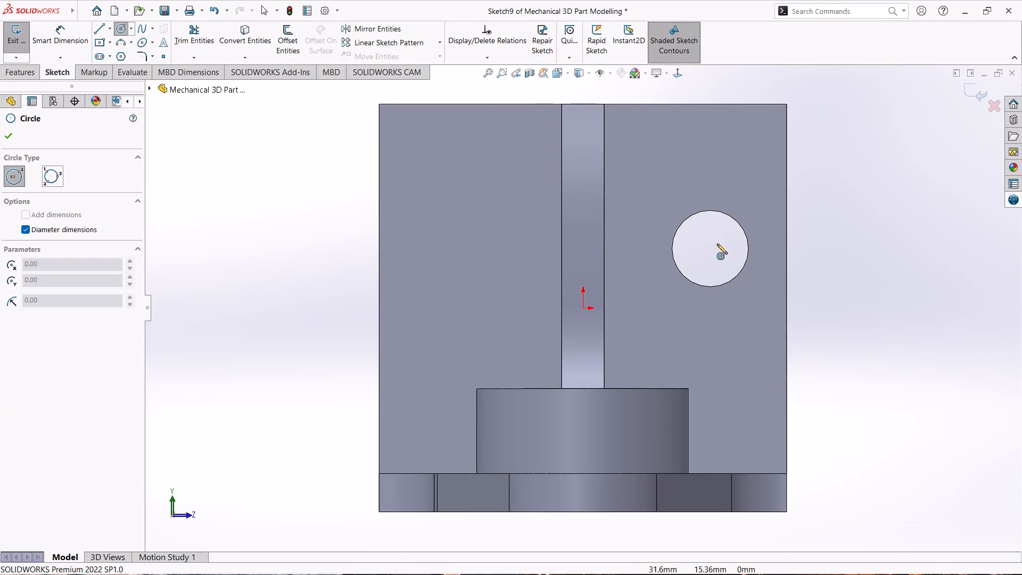
pyautogui.click(446, 243)
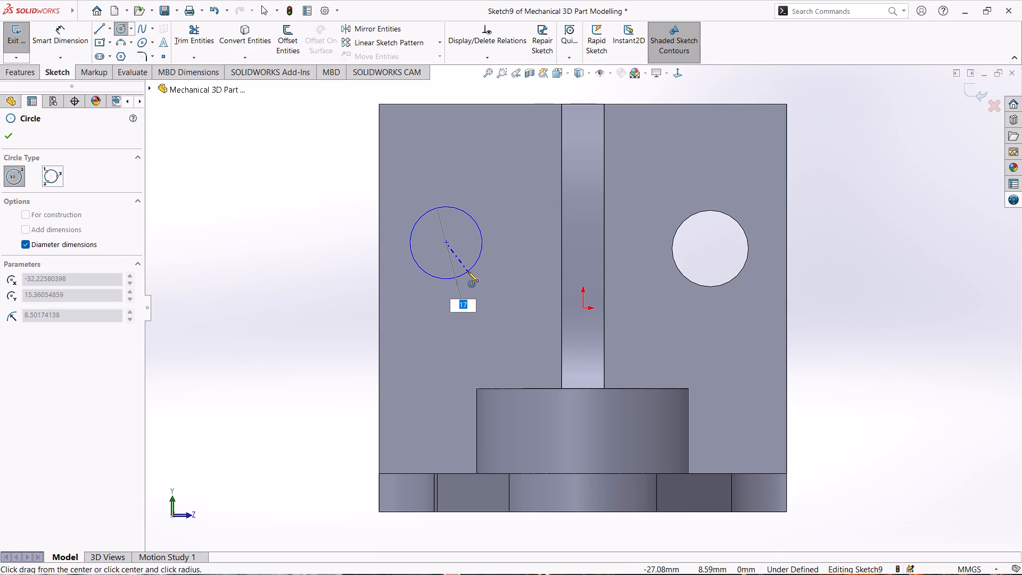
pyautogui.click(468, 272)
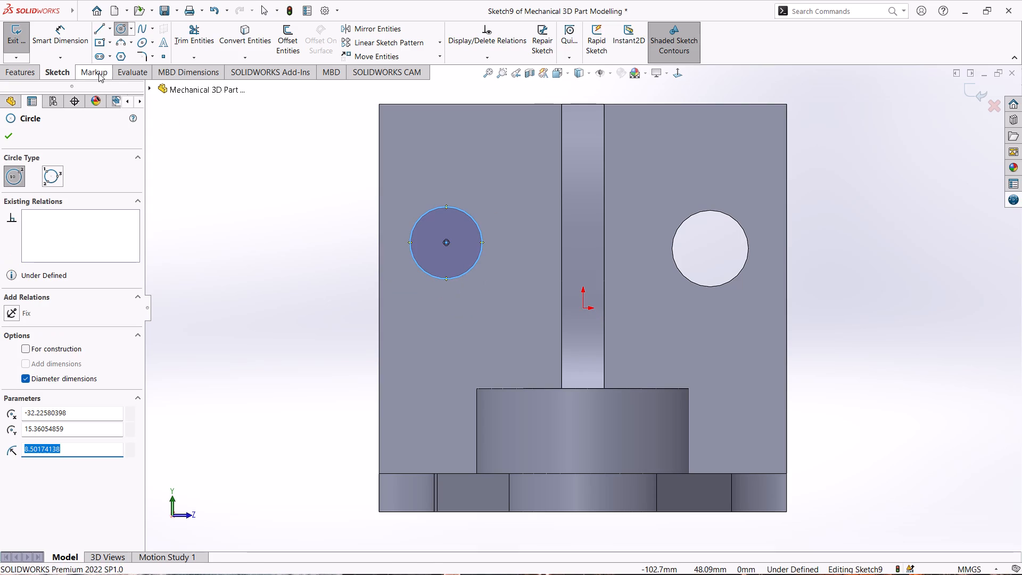
pyautogui.click(65, 22)
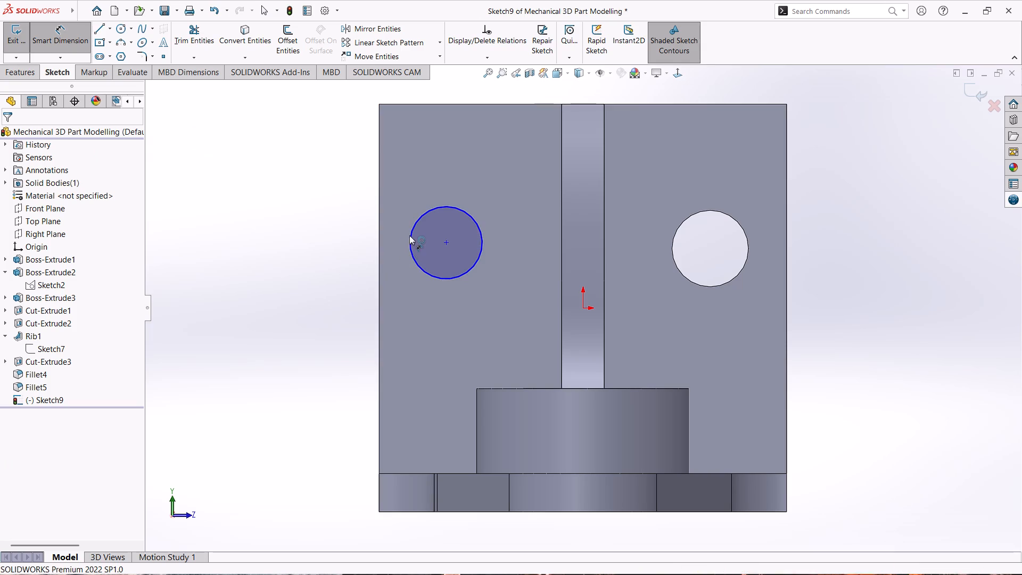
pyautogui.click(410, 231)
pyautogui.click(355, 174)
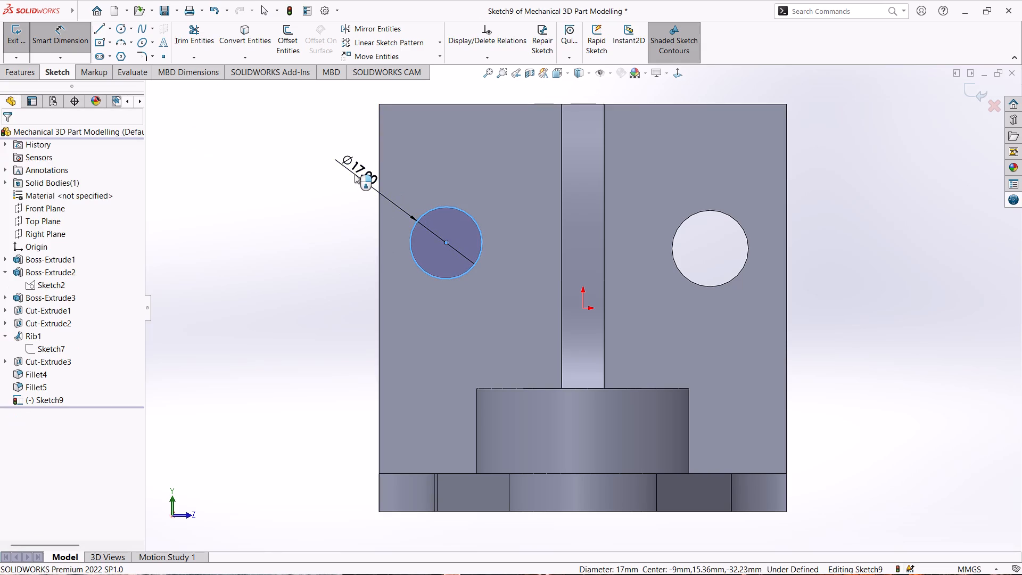
pyautogui.write('18')
pyautogui.press('Return')
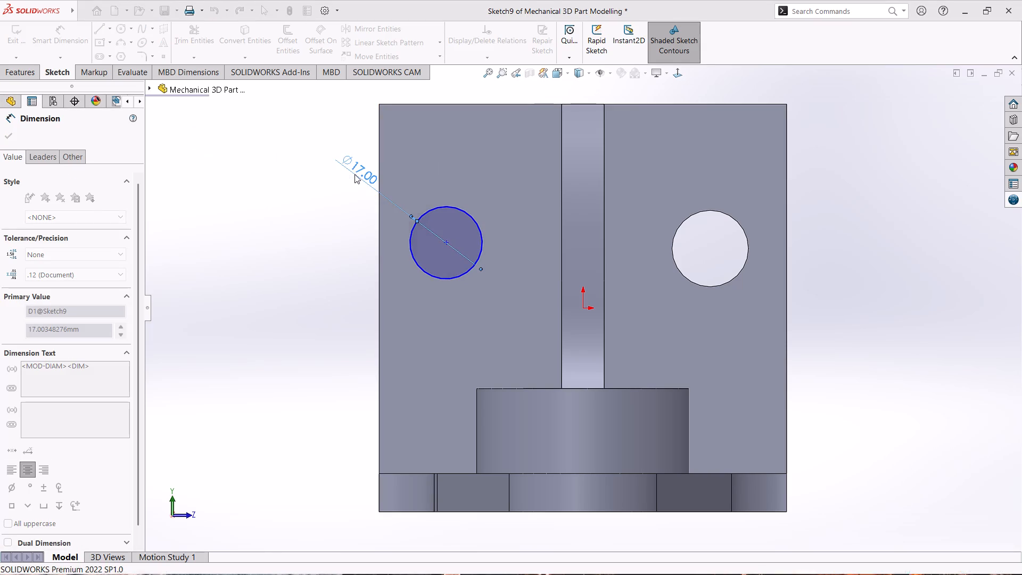
# Dimension the circle's centre 53 mm above the wall face's lower edge, where it meets the plate.
pyautogui.click(444, 241)
pyautogui.click(426, 472)
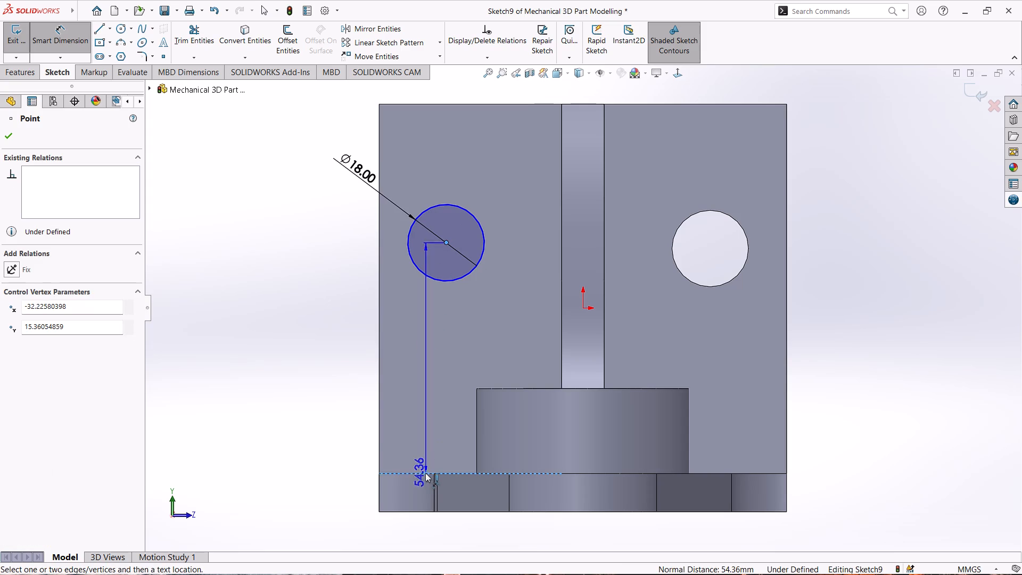
pyautogui.click(349, 332)
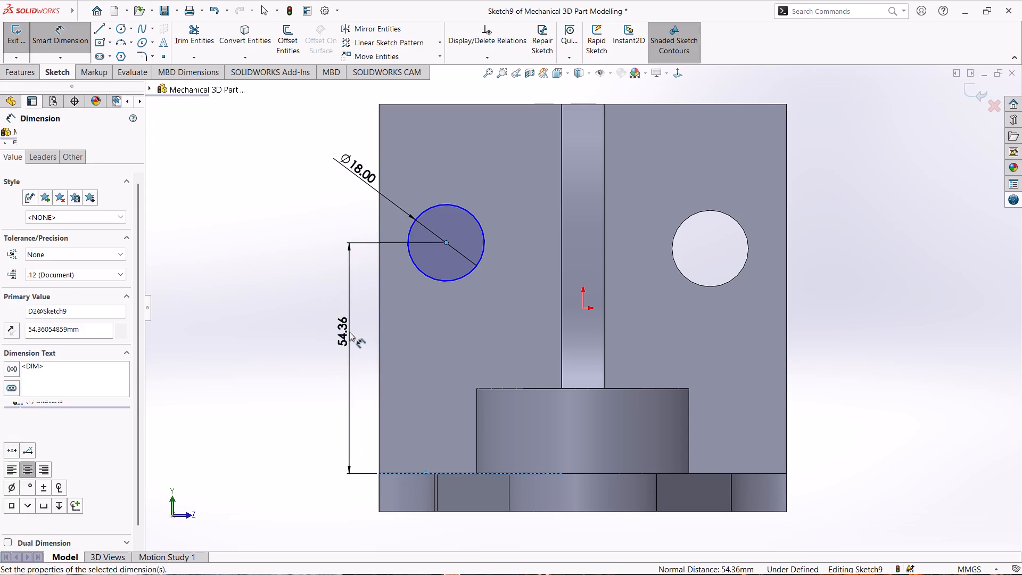
pyautogui.write('53')
pyautogui.press('Return')
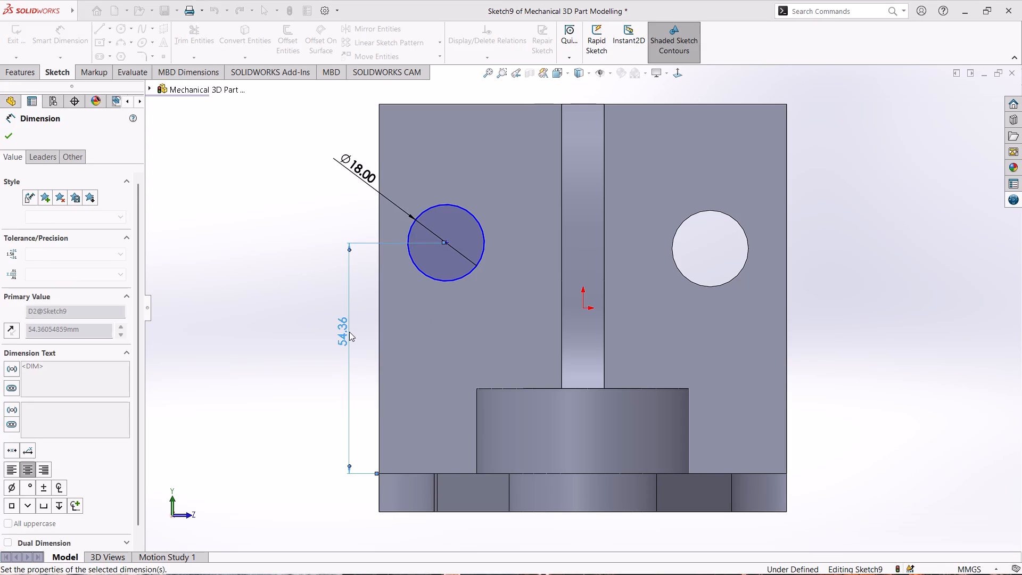
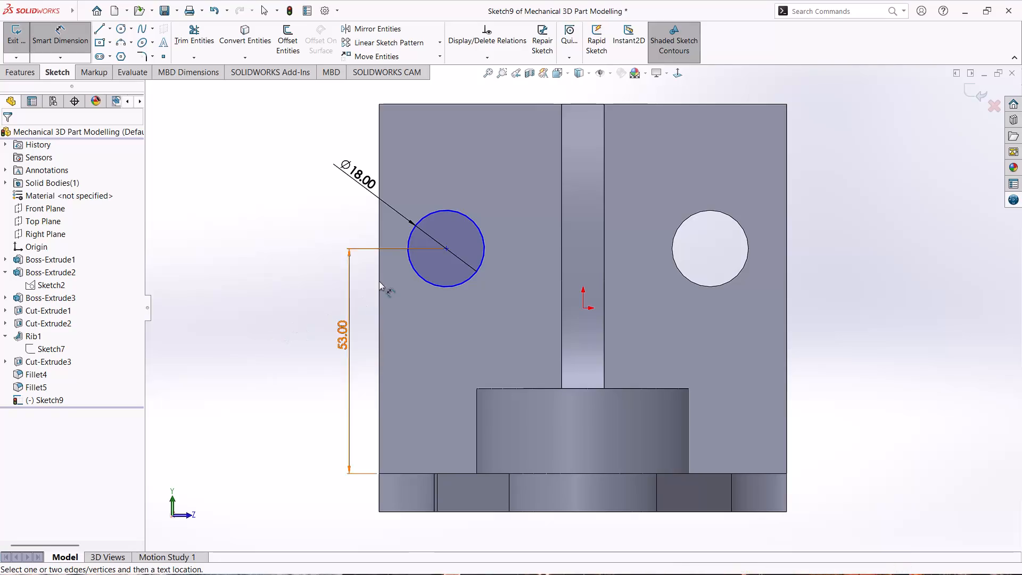
# Dimension the new circle's centre 30 mm horizontally from the origin on the wall face.
pyautogui.click(447, 245)
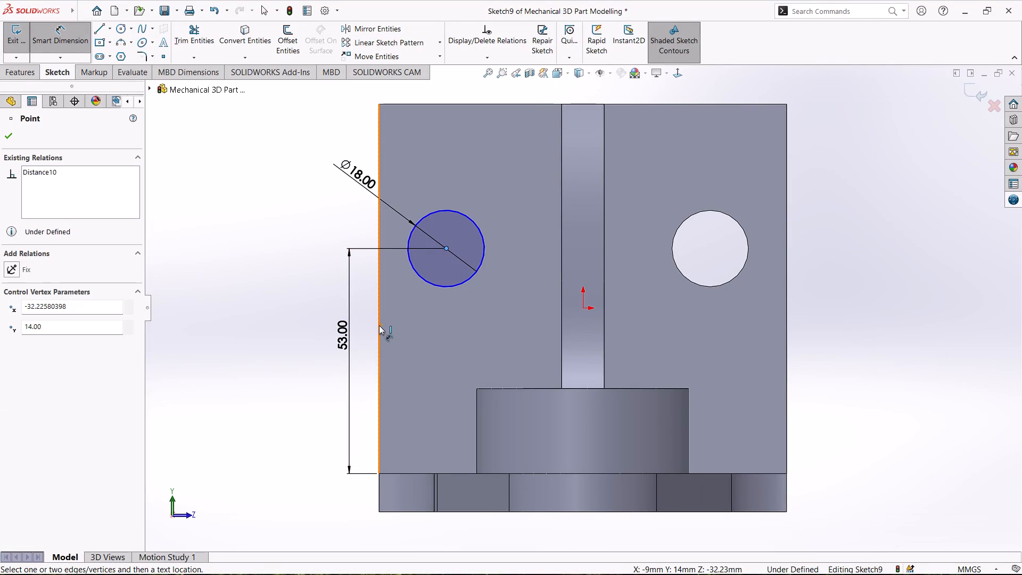
pyautogui.click(379, 325)
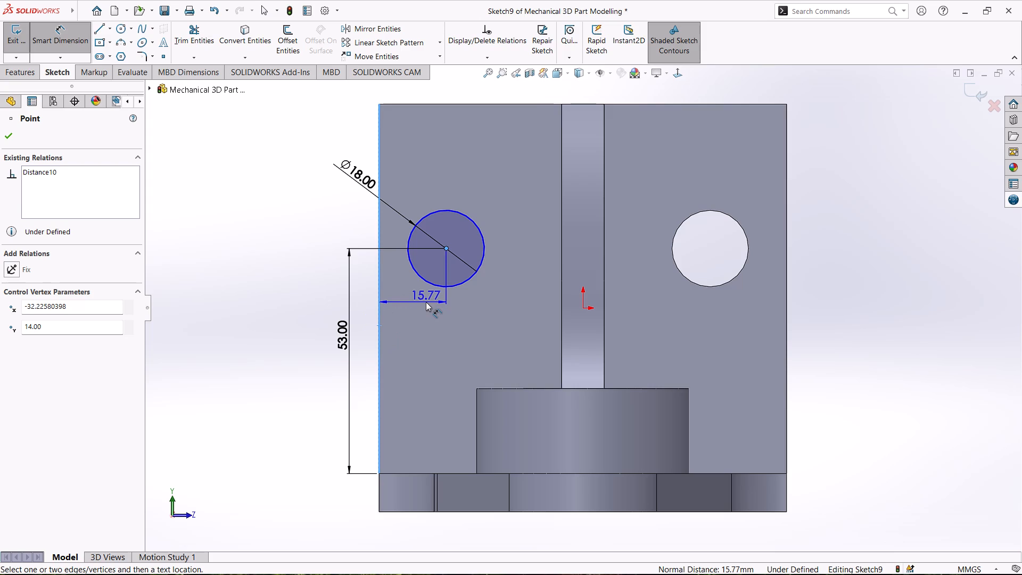
pyautogui.press('Escape')
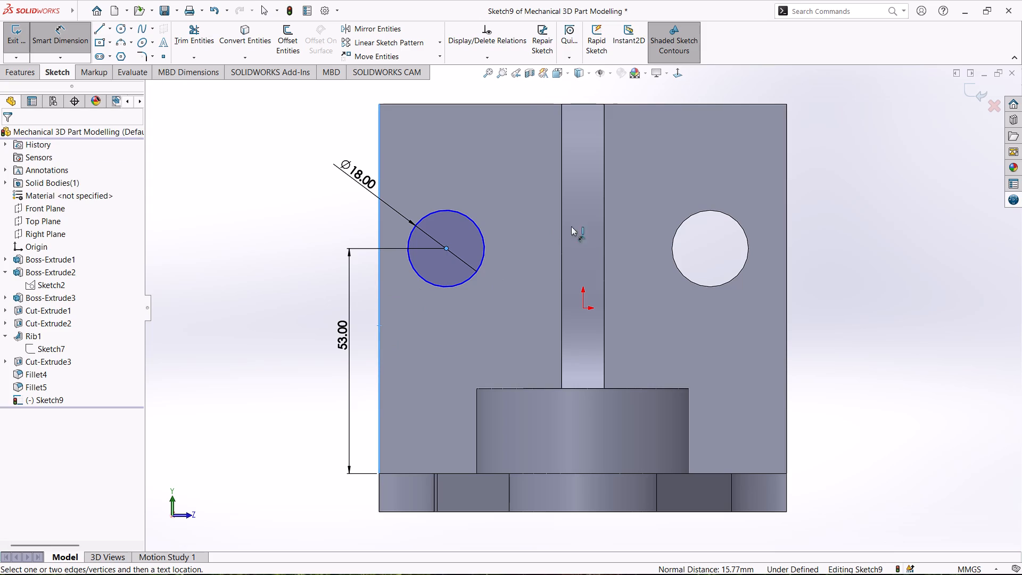
pyautogui.click(583, 307)
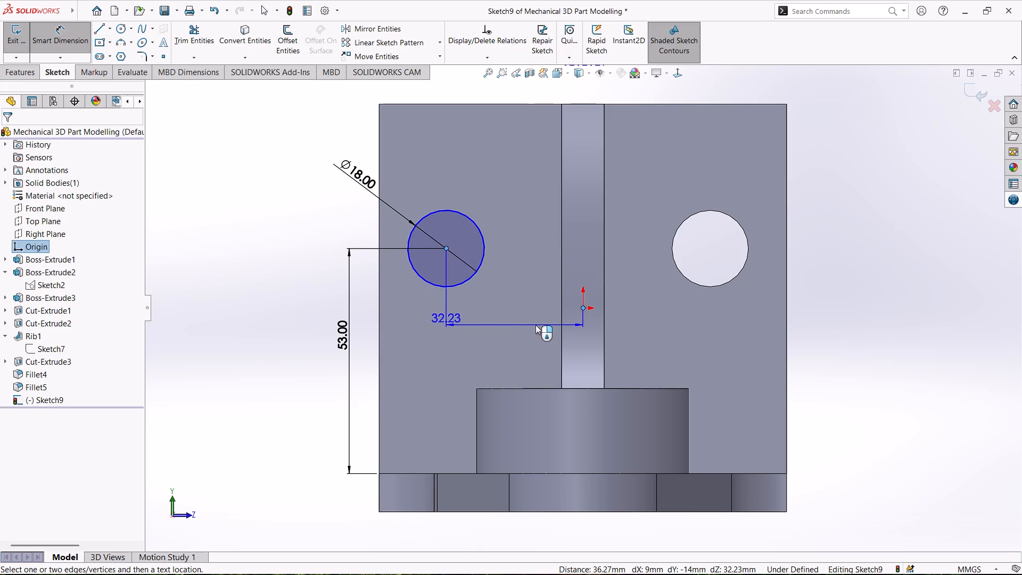
pyautogui.click(523, 322)
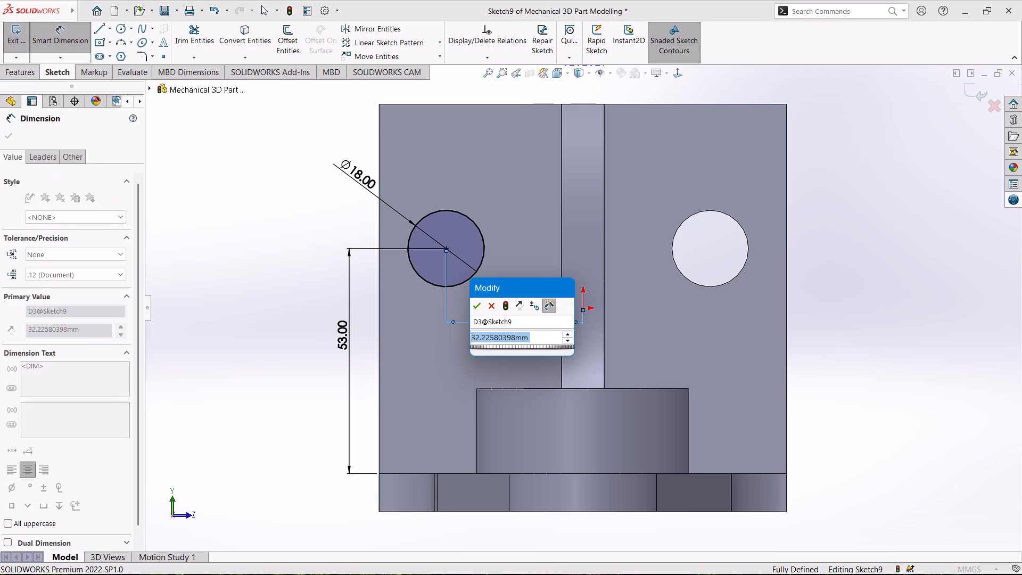
pyautogui.write('30')
pyautogui.press('Return')
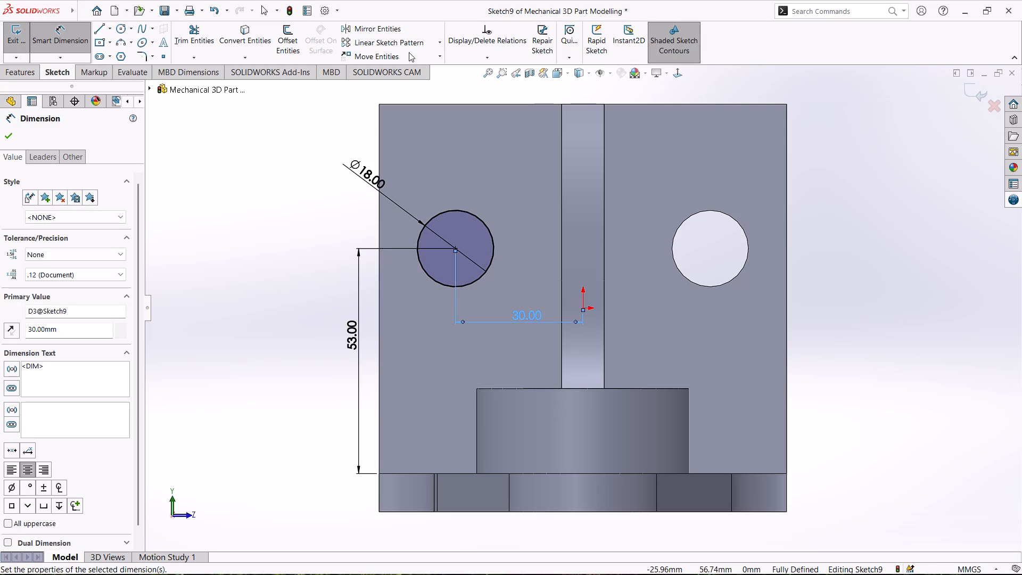
# Cut-extrude the 18 mm circle Through All to make the second hole in the wall.
pyautogui.click(17, 41)
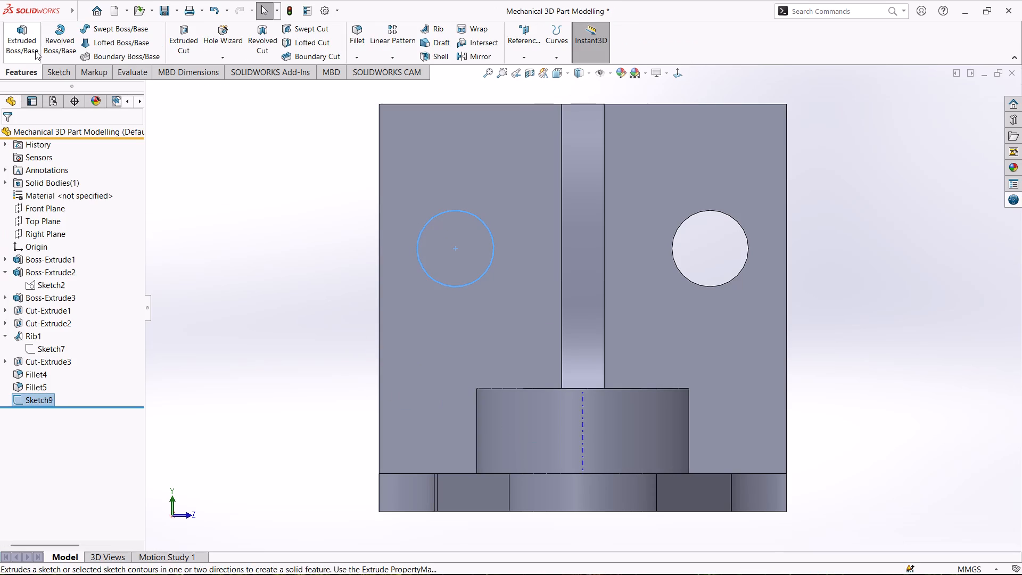
pyautogui.click(187, 32)
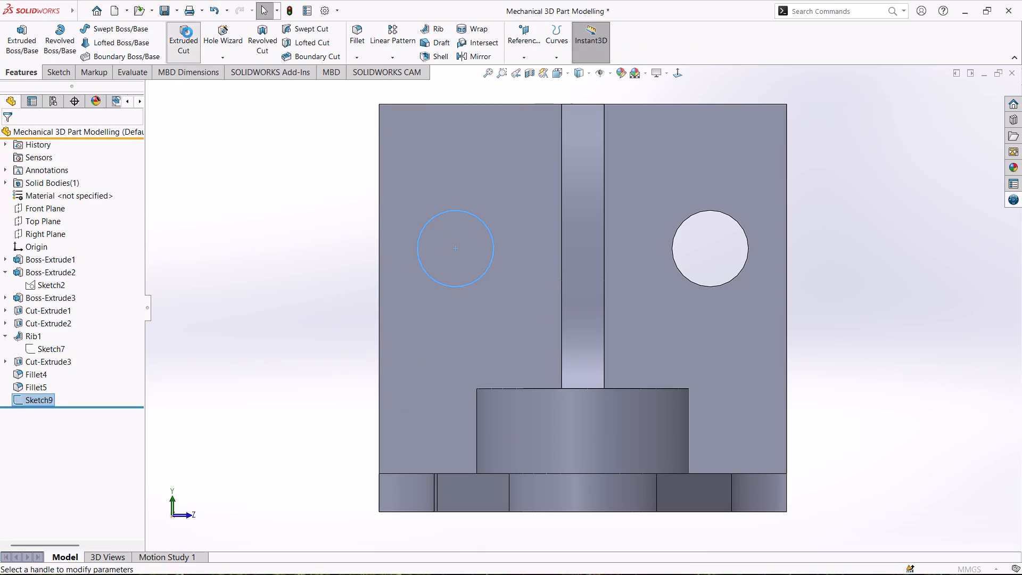
pyautogui.moveTo(933, 264); pyautogui.dragTo(906, 304, button='middle')
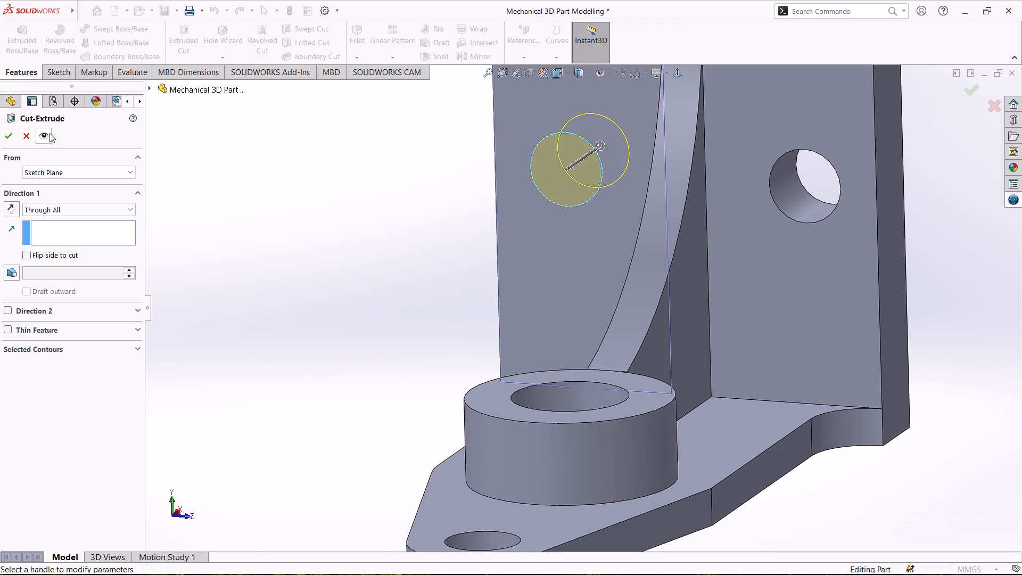
pyautogui.click(14, 134)
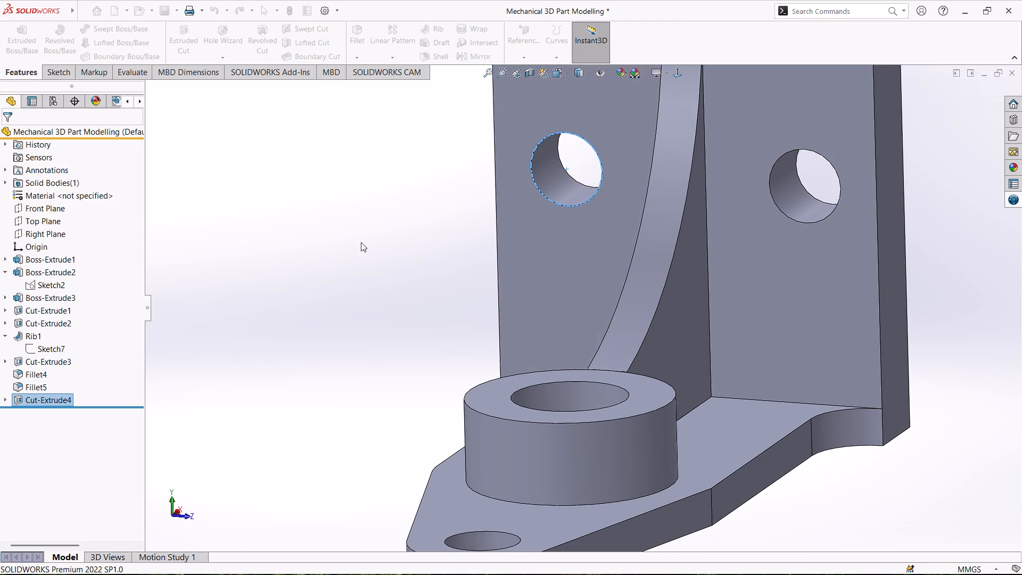
# Delete the Rib1 feature between the wall and the ring boss.
pyautogui.scroll(2, 368, 236)
pyautogui.scroll(-1, 368, 236)
pyautogui.moveTo(368, 236); pyautogui.dragTo(378, 236, button='middle')
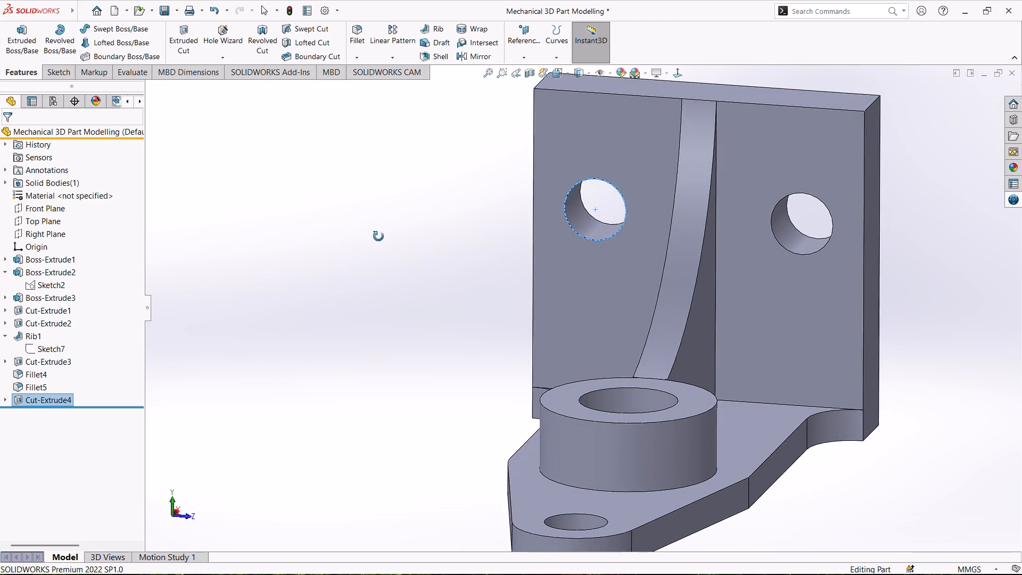
pyautogui.moveTo(378, 236); pyautogui.dragTo(395, 226, button='middle')
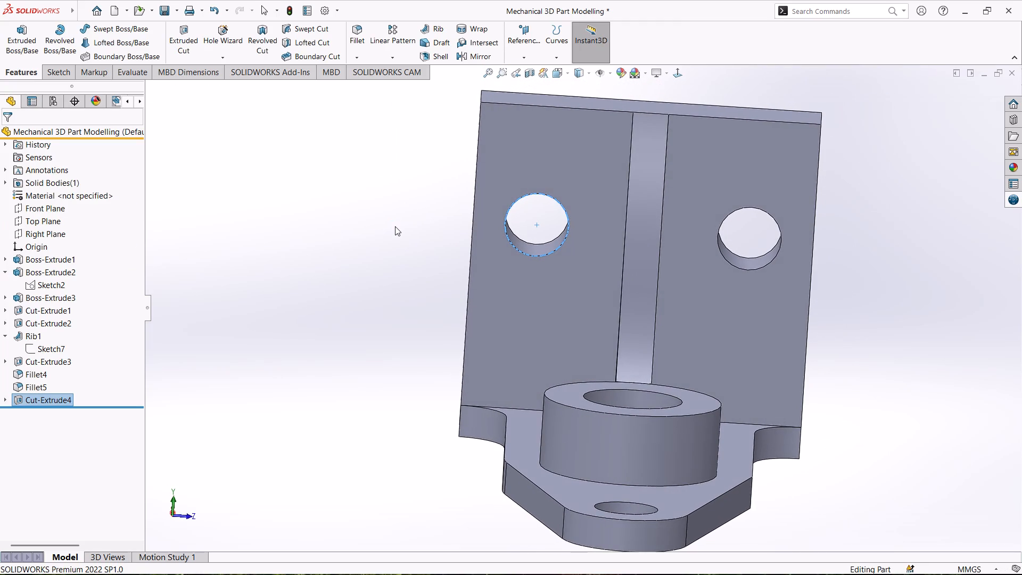
pyautogui.click(382, 266)
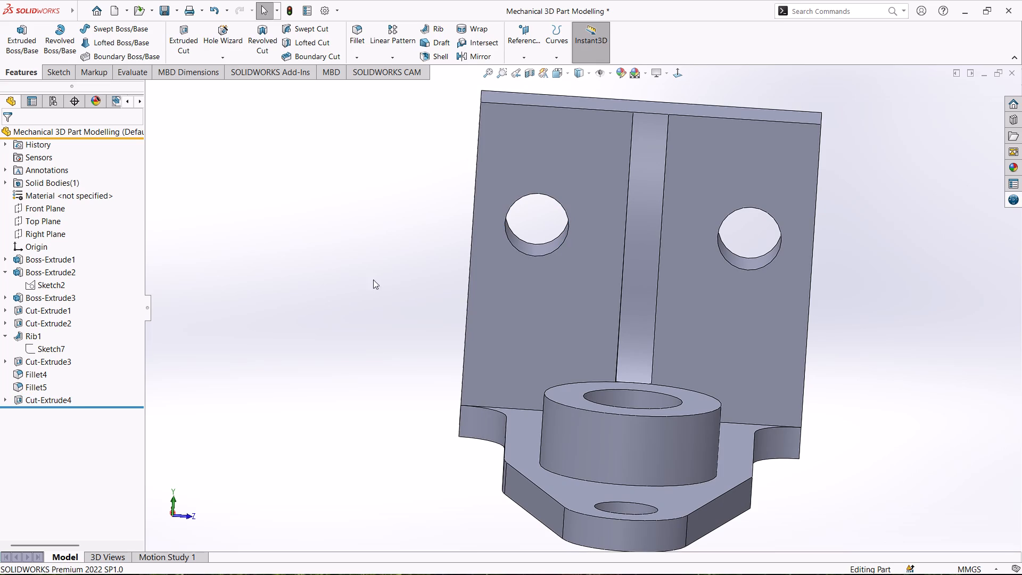
pyautogui.click(36, 335)
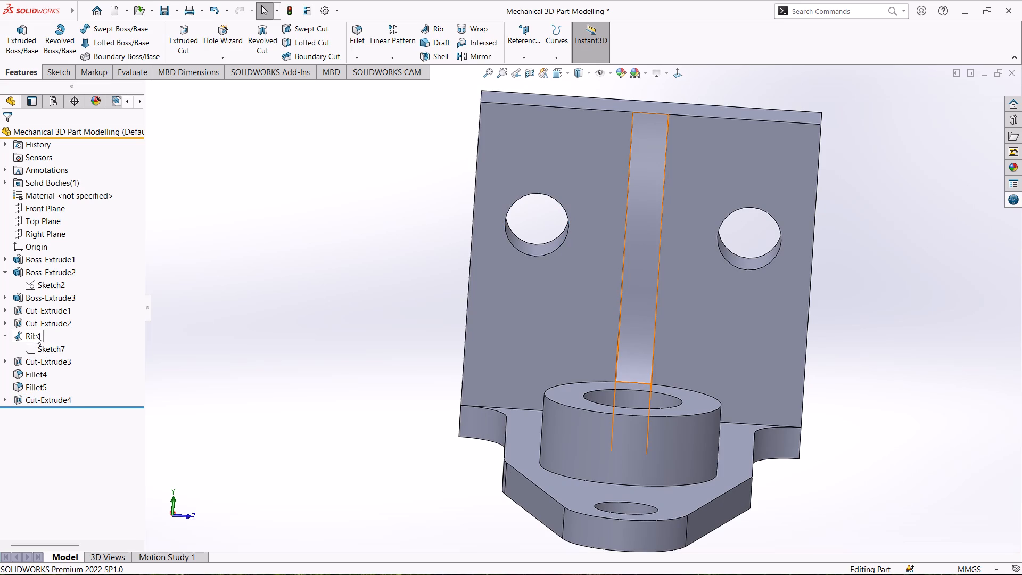
pyautogui.rightClick(36, 335)
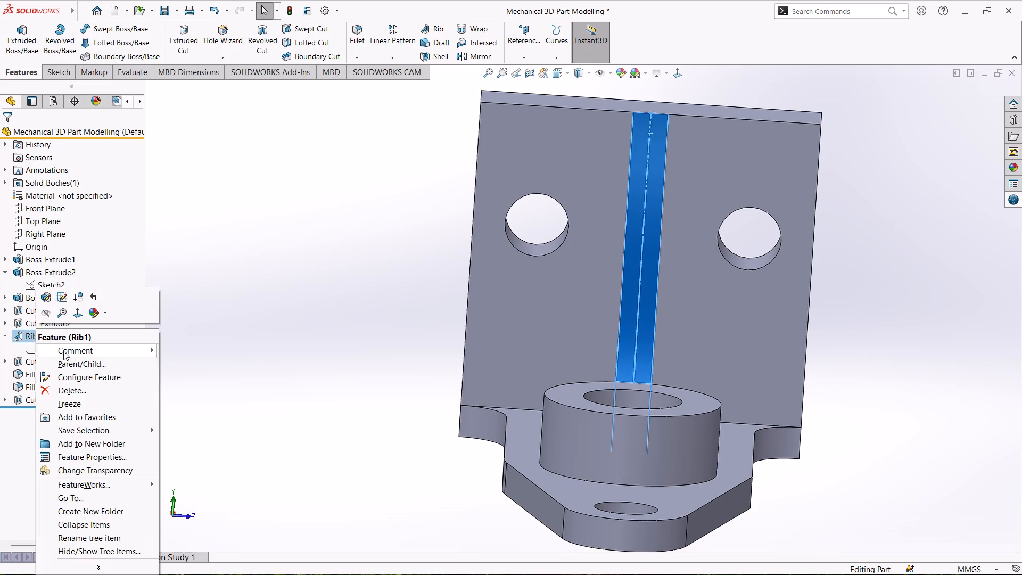
pyautogui.click(70, 391)
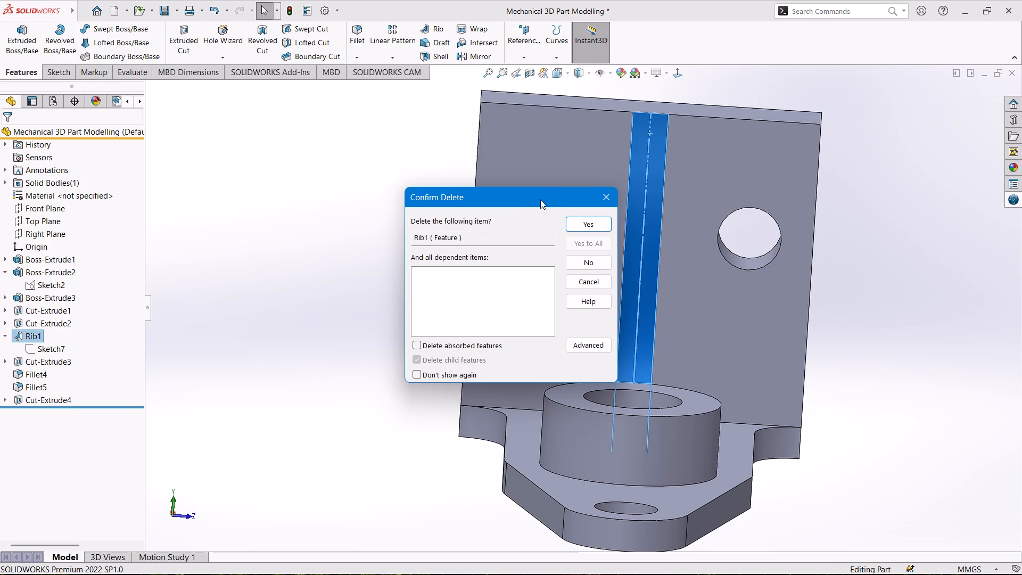
pyautogui.click(572, 228)
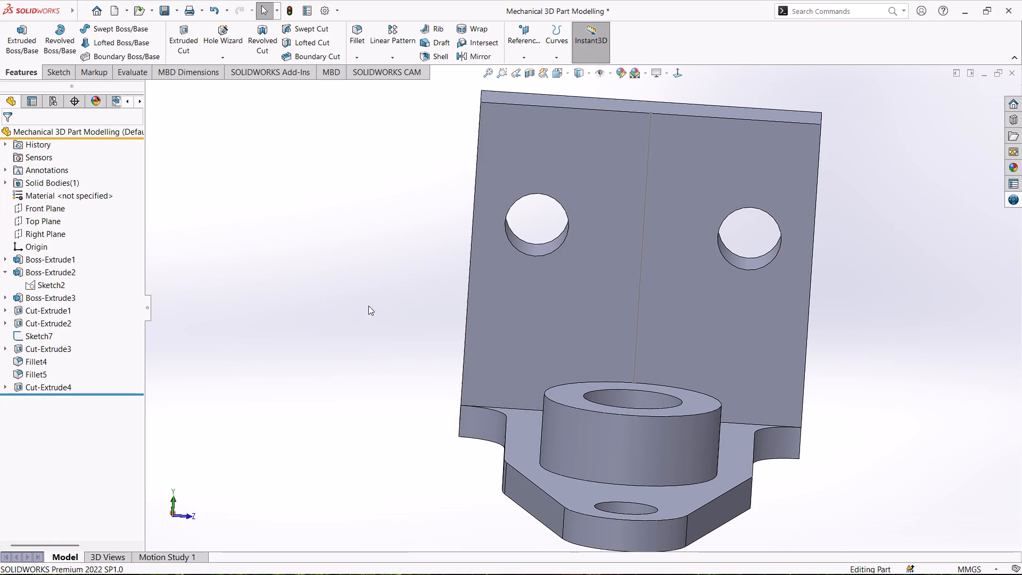
# Delete Sketch7, the leftover R80 profile of the deleted rib.
pyautogui.click(31, 335)
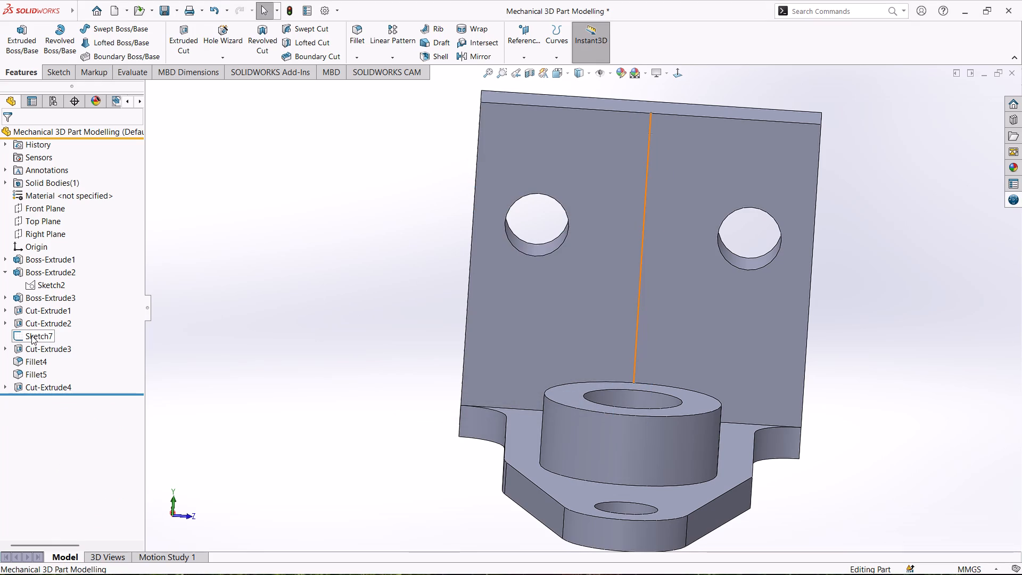
pyautogui.rightClick(28, 334)
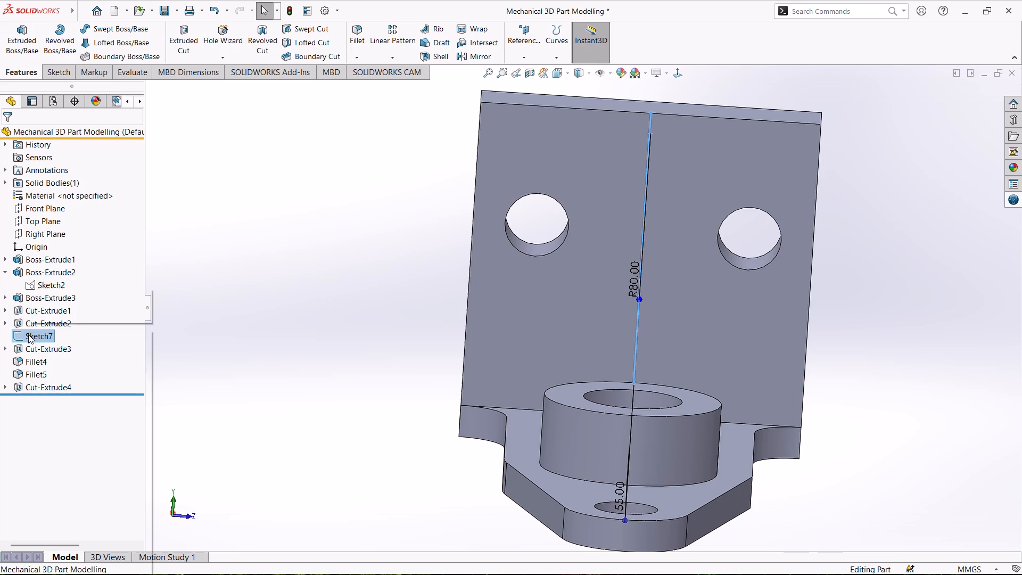
pyautogui.click(55, 404)
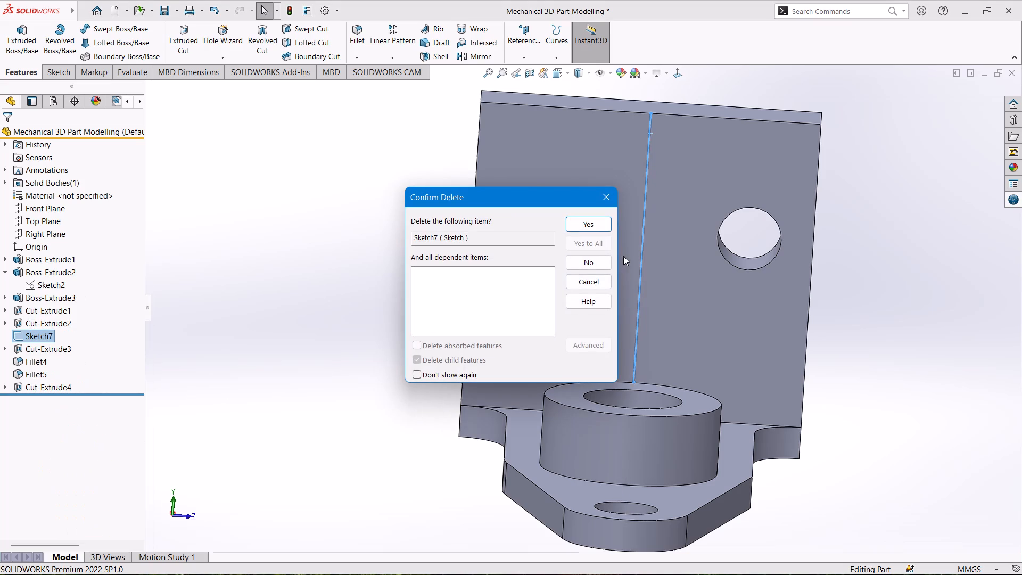
pyautogui.click(597, 226)
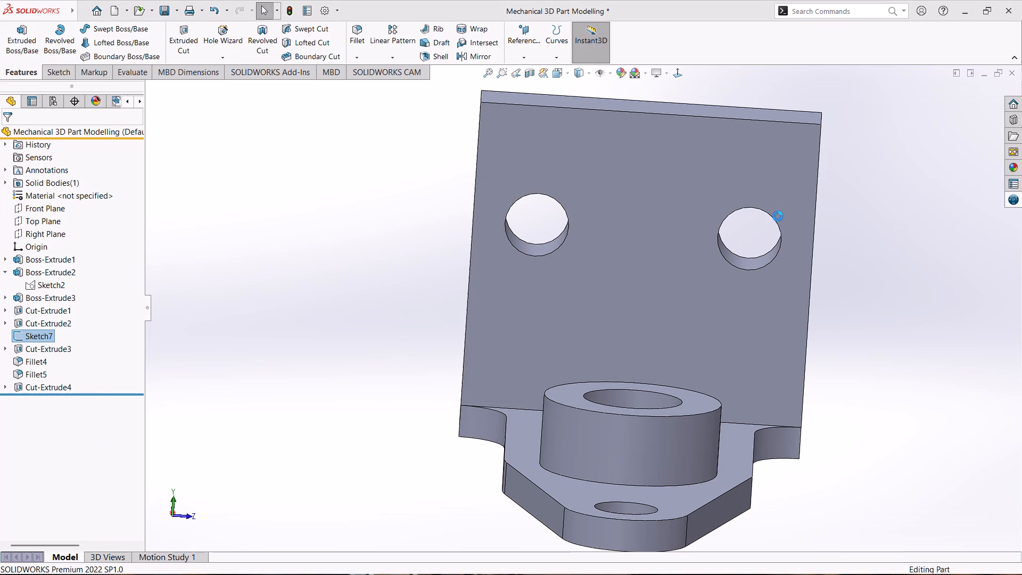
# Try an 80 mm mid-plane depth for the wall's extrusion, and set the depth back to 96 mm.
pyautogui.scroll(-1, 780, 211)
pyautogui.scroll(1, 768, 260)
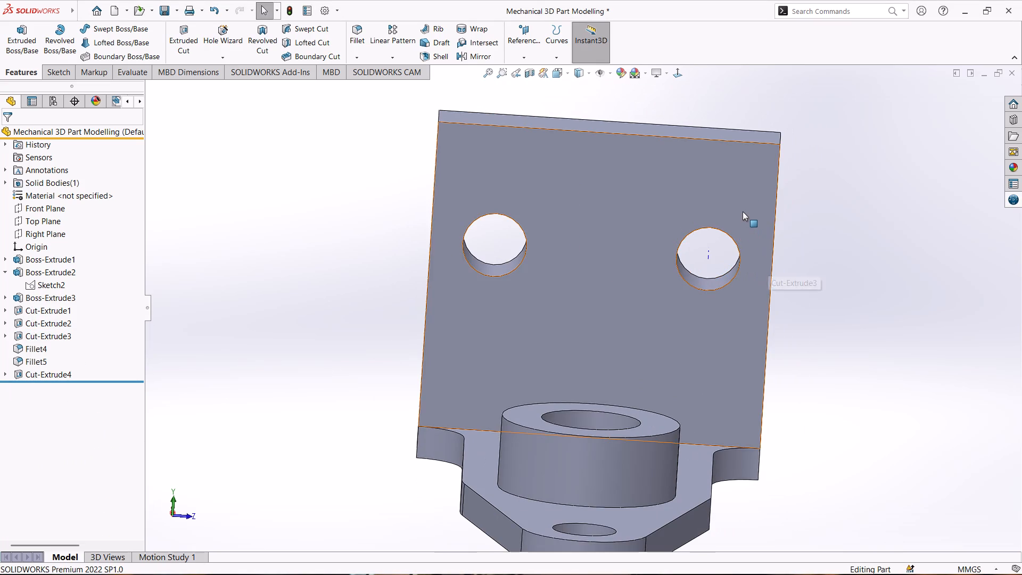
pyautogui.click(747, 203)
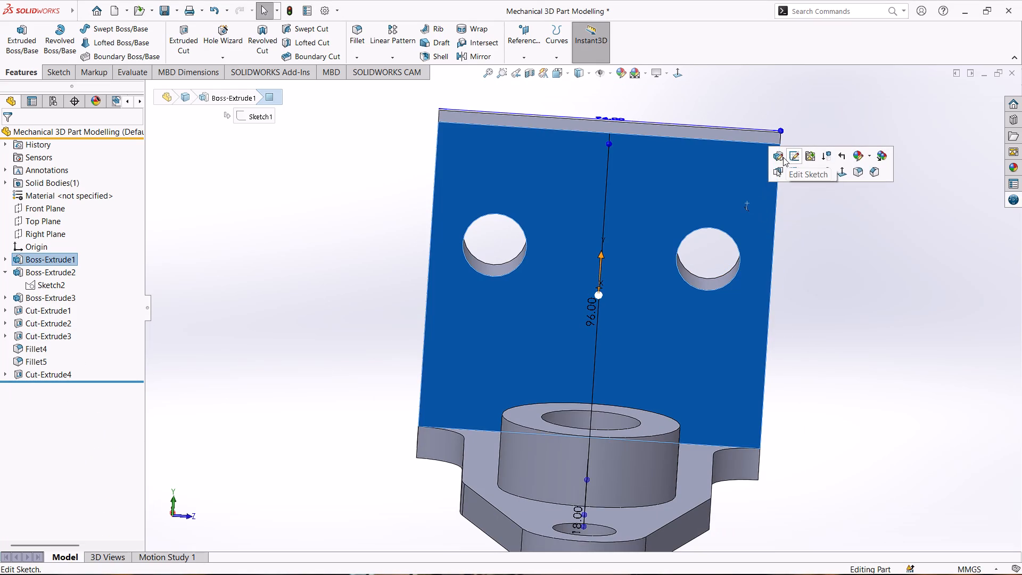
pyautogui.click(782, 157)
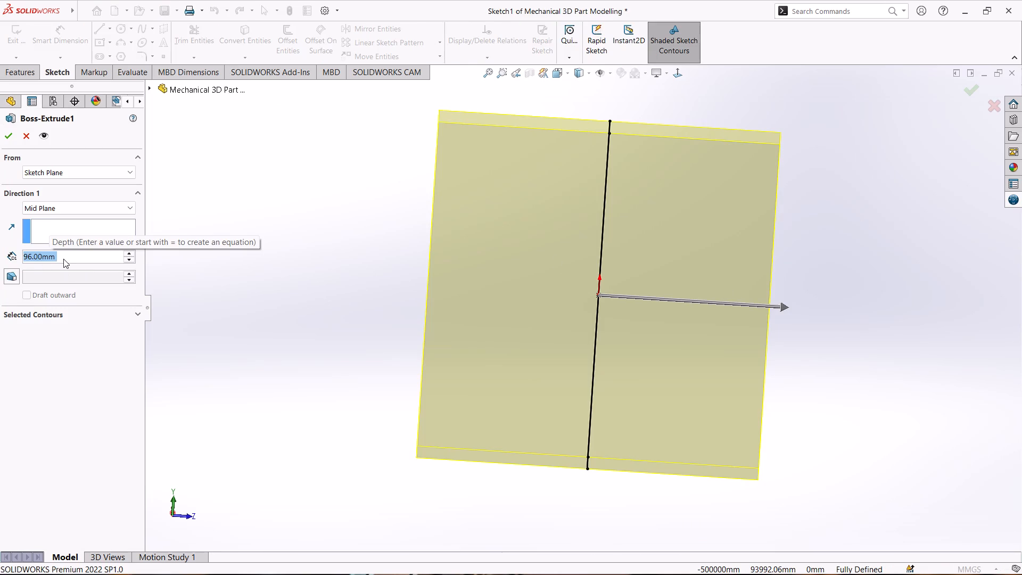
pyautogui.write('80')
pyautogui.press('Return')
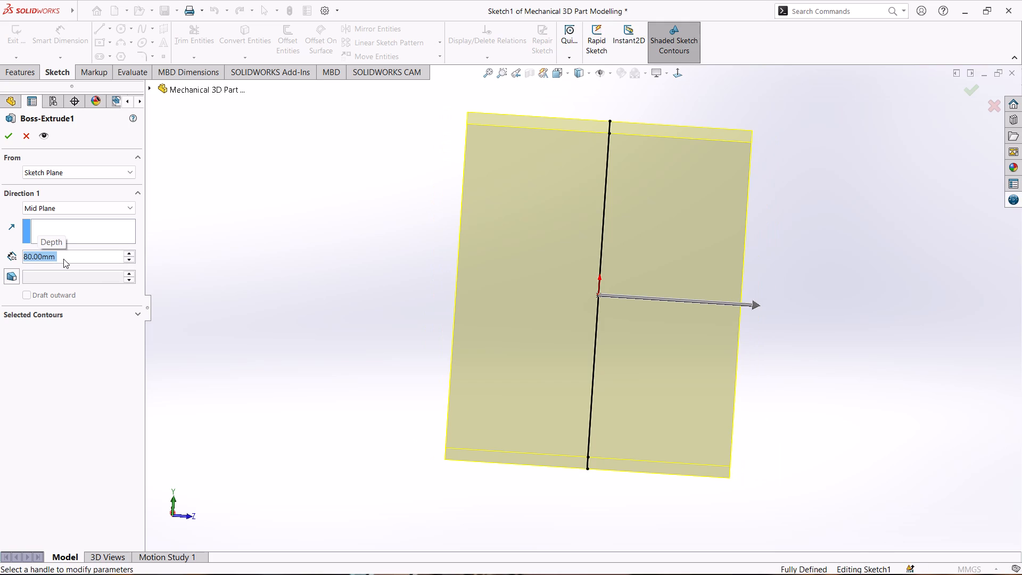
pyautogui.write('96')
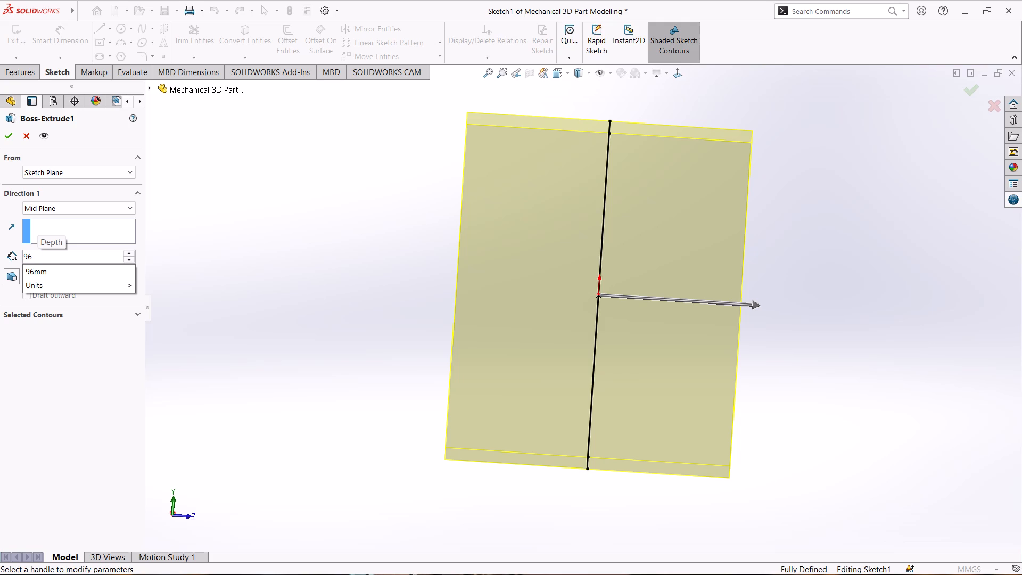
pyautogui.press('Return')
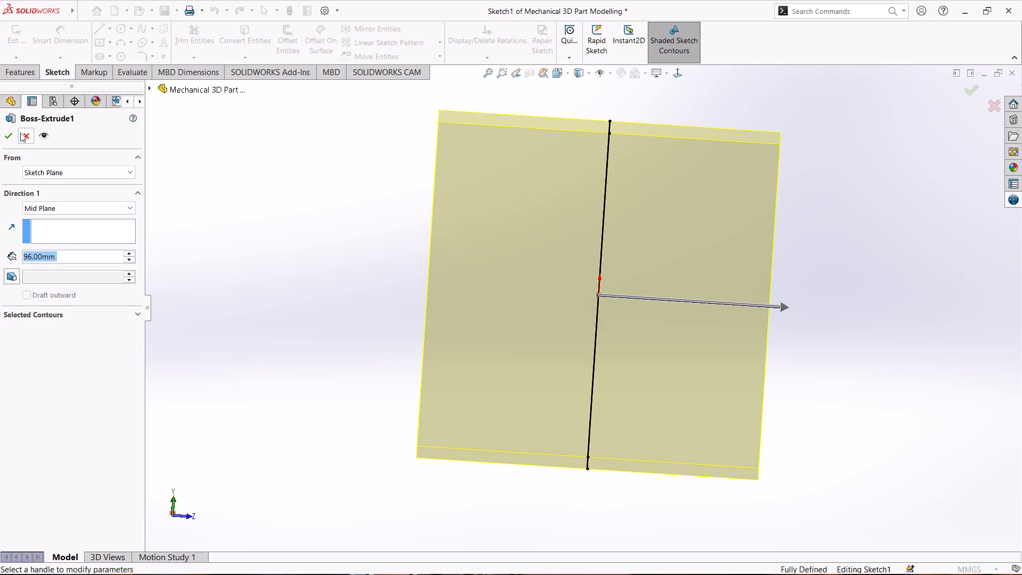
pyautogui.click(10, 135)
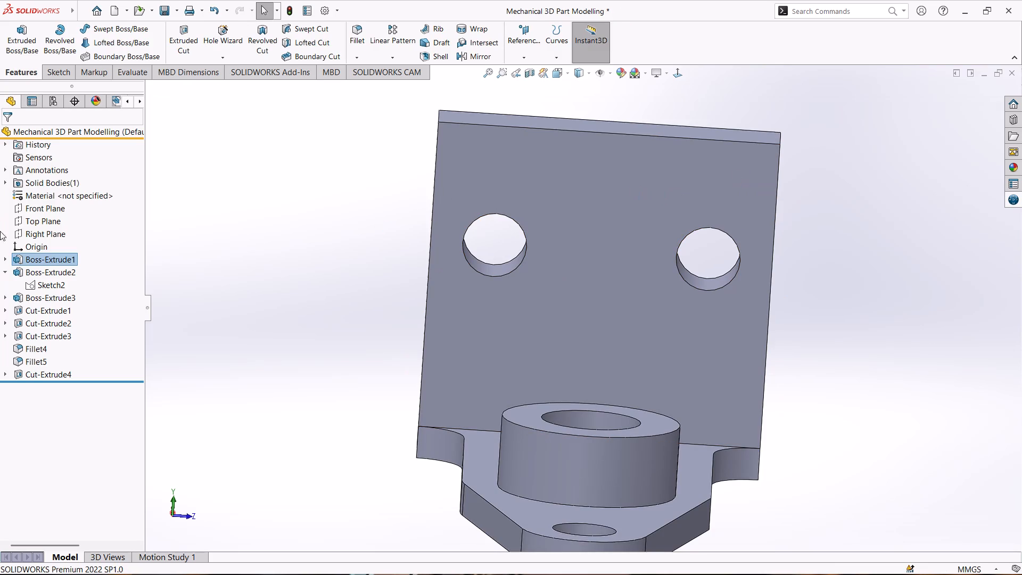
# Edit Sketch1 of the wall's extrusion, set the rectangle's vertical height to 80 mm, and exit the sketch.
pyautogui.click(5, 262)
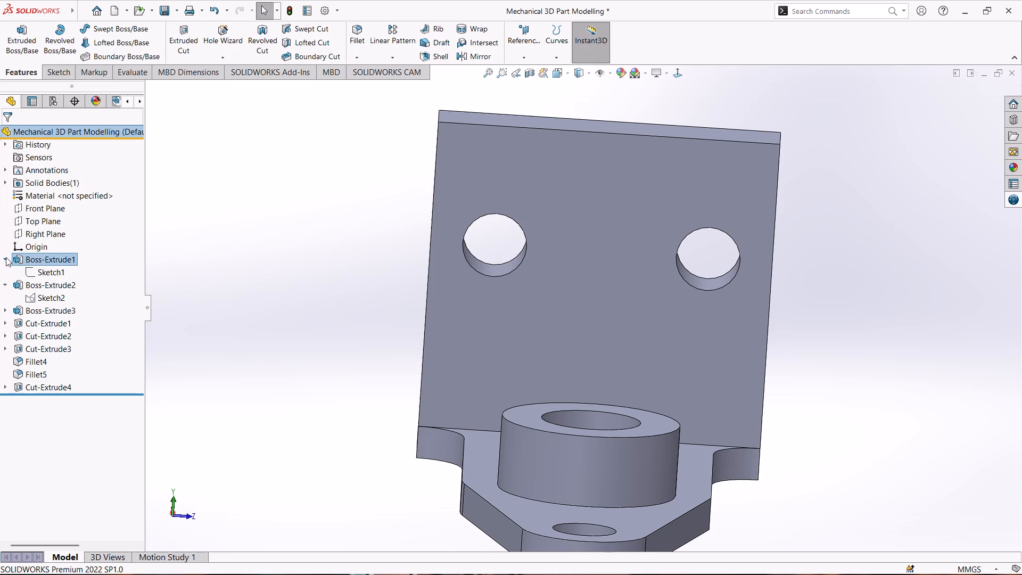
pyautogui.click(54, 272)
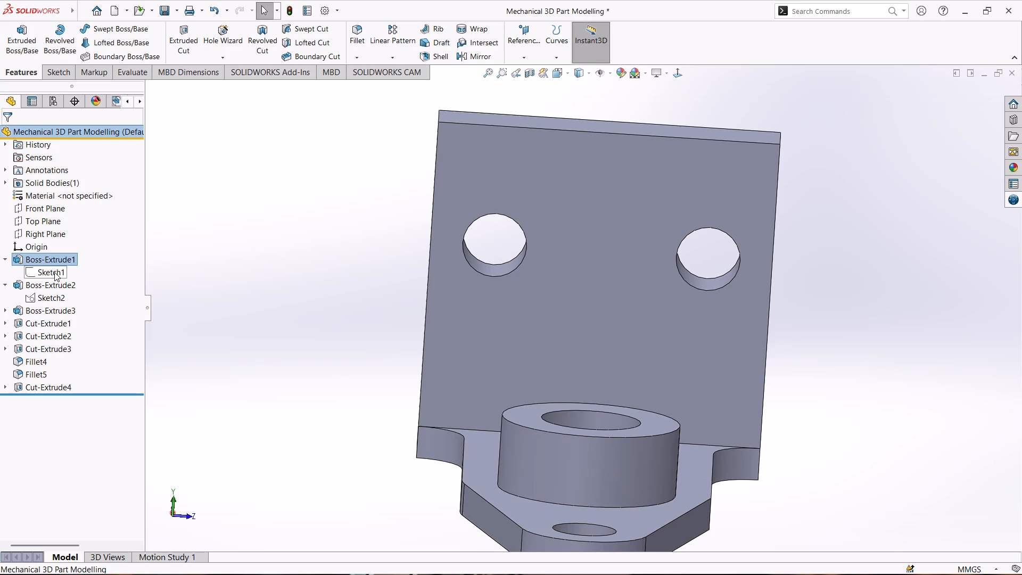
pyautogui.click(66, 244)
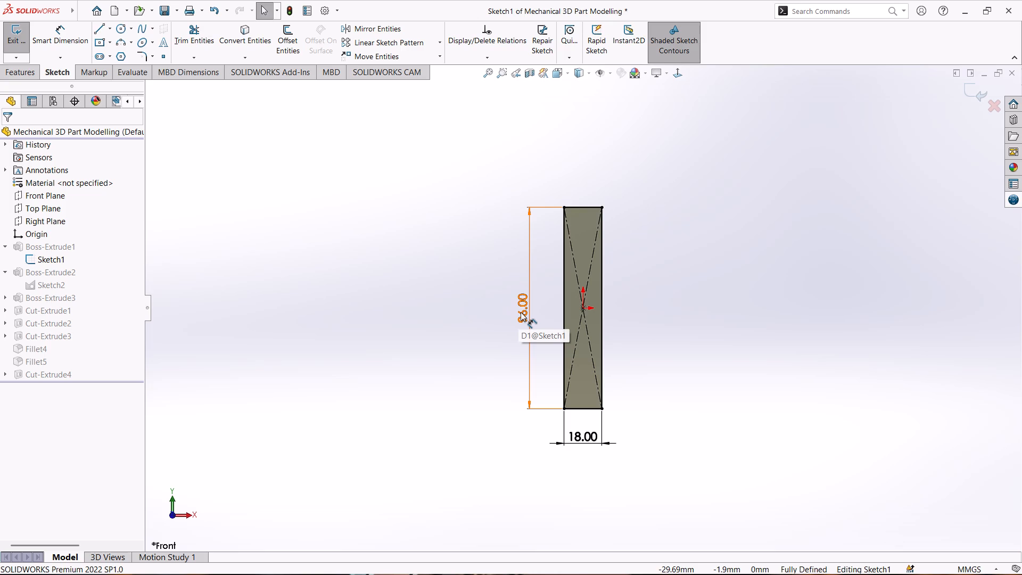
pyautogui.doubleClick(521, 312)
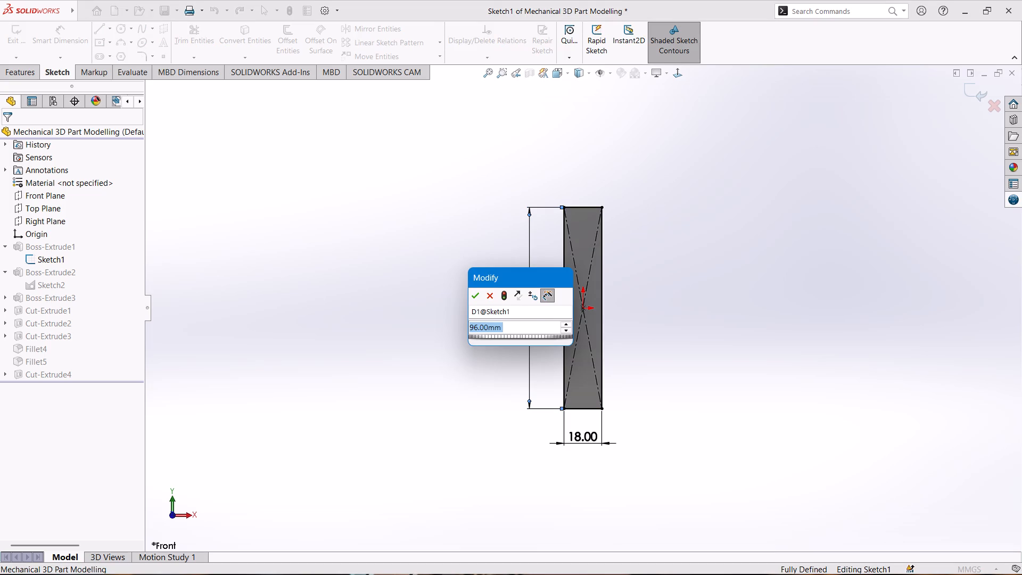
pyautogui.write('80')
pyautogui.press('Return')
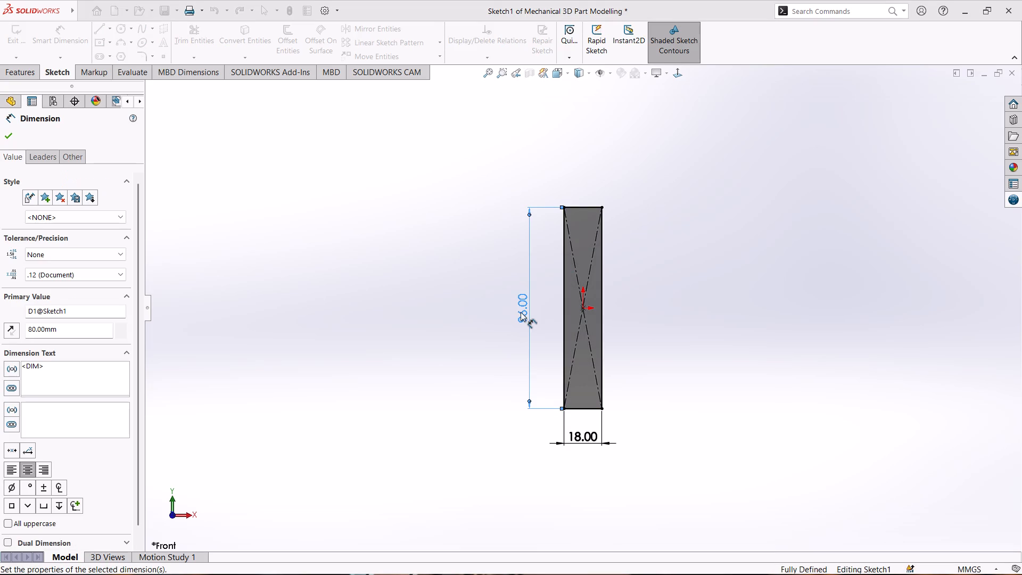
pyautogui.click(5, 136)
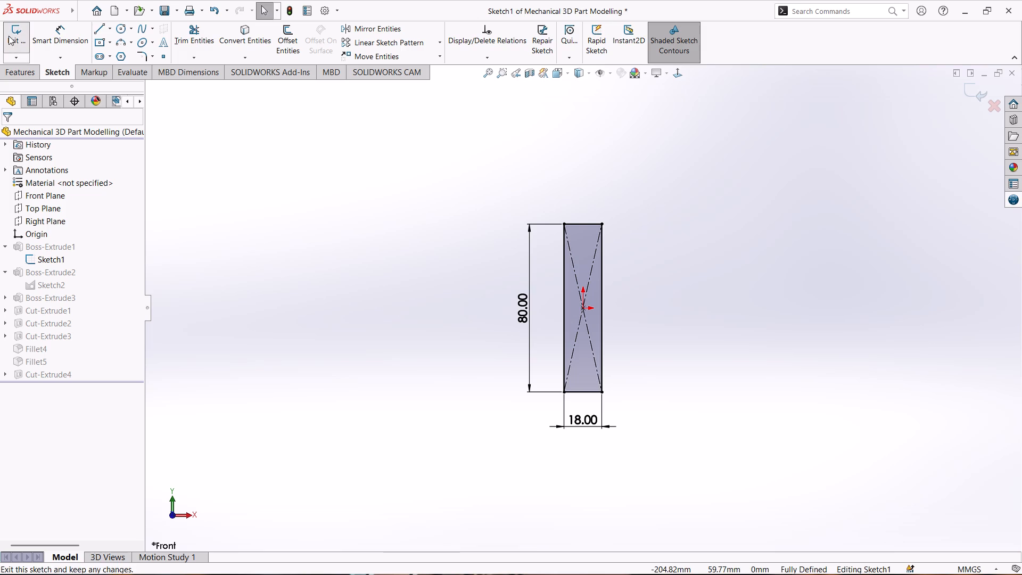
pyautogui.click(9, 36)
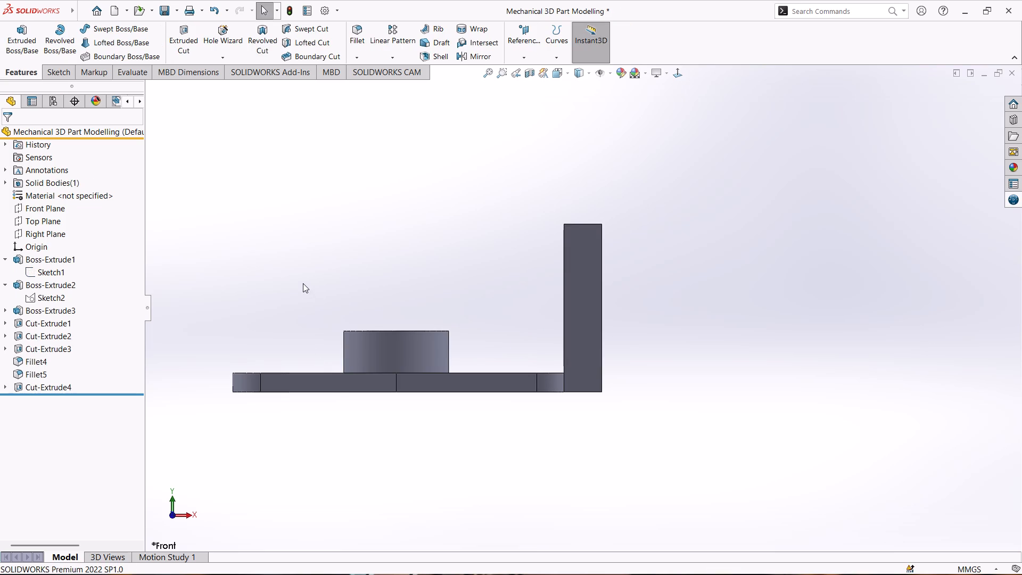
# Examine the wall, its two holes, the ring boss and the base from several angles.
pyautogui.moveTo(303, 283); pyautogui.dragTo(433, 360, button='middle')
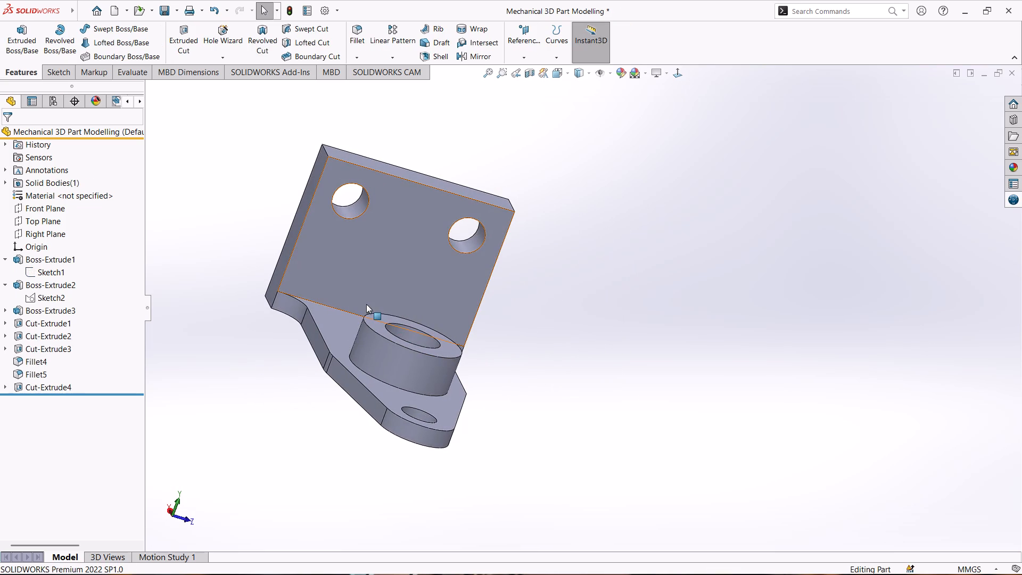
pyautogui.scroll(-1, 282, 304)
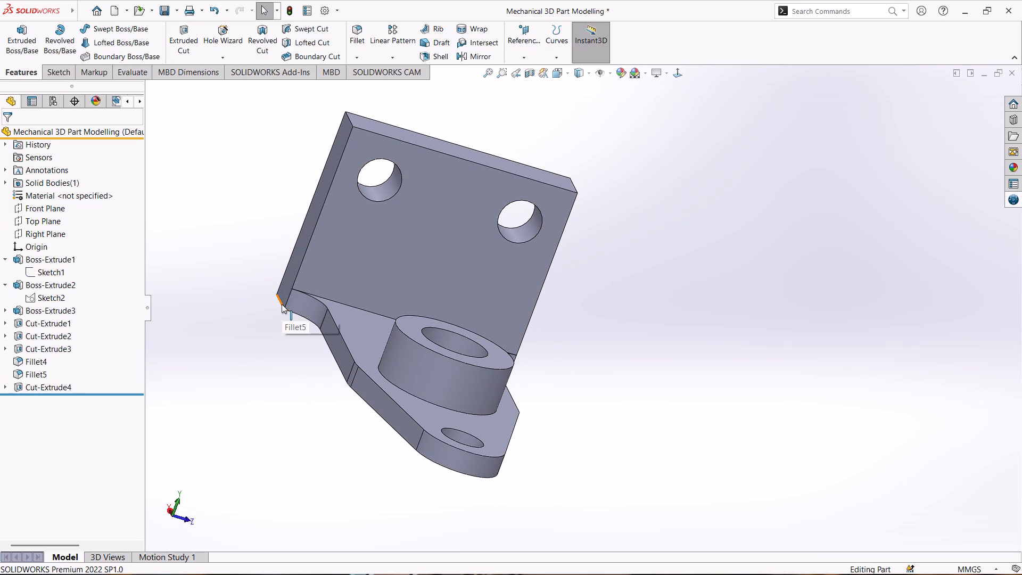
pyautogui.scroll(2, 282, 304)
pyautogui.scroll(-1, 282, 304)
pyautogui.scroll(-2, 601, 272)
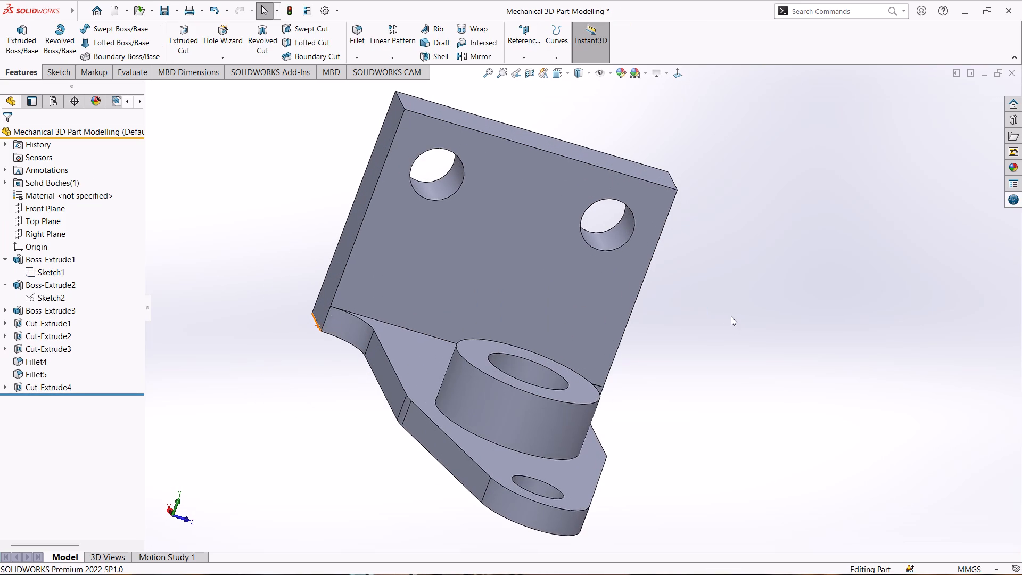
pyautogui.moveTo(731, 316); pyautogui.dragTo(679, 282, button='middle')
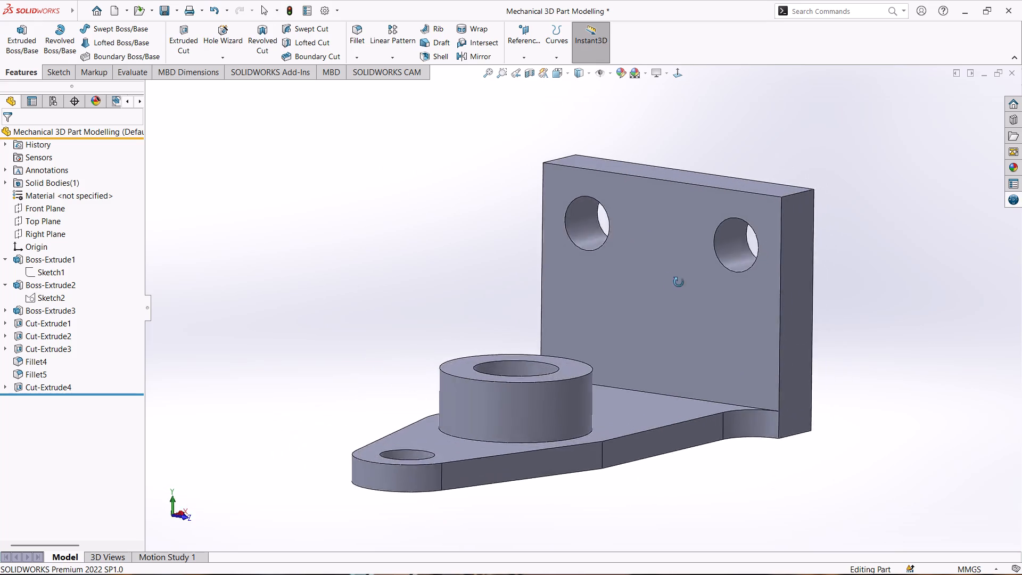
pyautogui.moveTo(679, 282); pyautogui.dragTo(707, 292, button='middle')
pyautogui.scroll(-2, 466, 272)
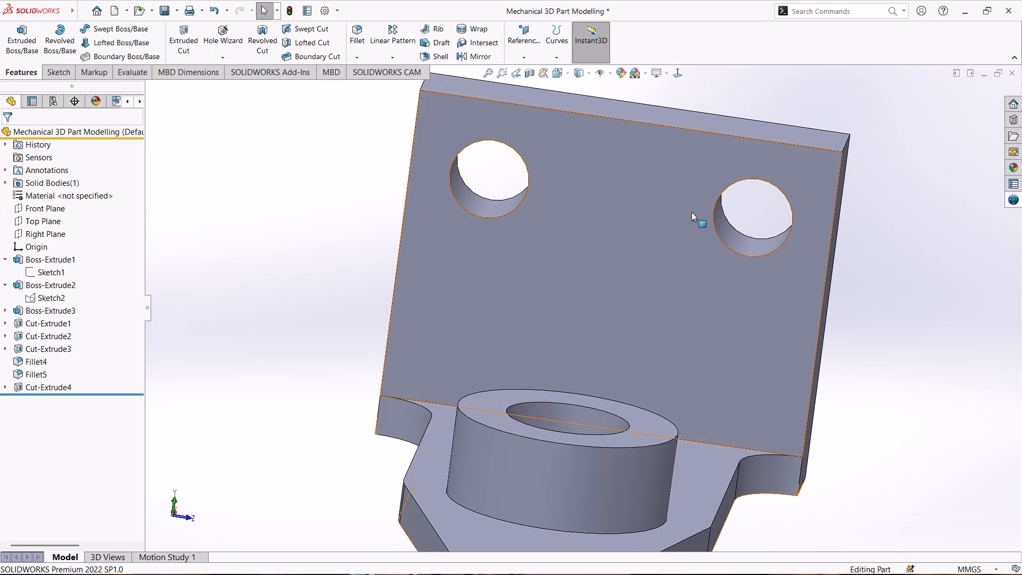
pyautogui.scroll(-1, 691, 212)
pyautogui.scroll(2, 626, 256)
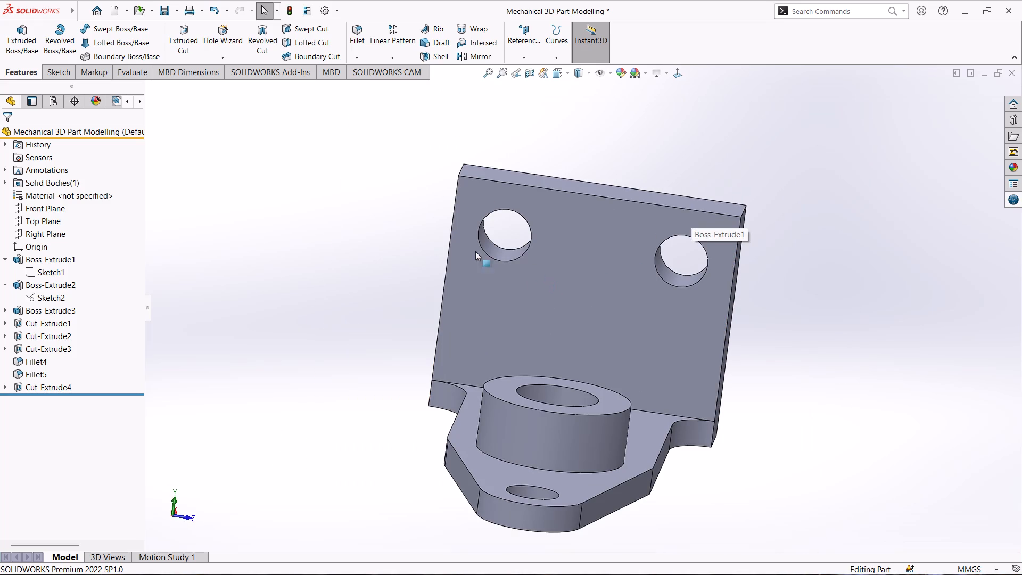
# Start a sketch on the wall's inner face and draw a 36 mm diameter circle centred on the +Z side hole.
pyautogui.click(603, 277)
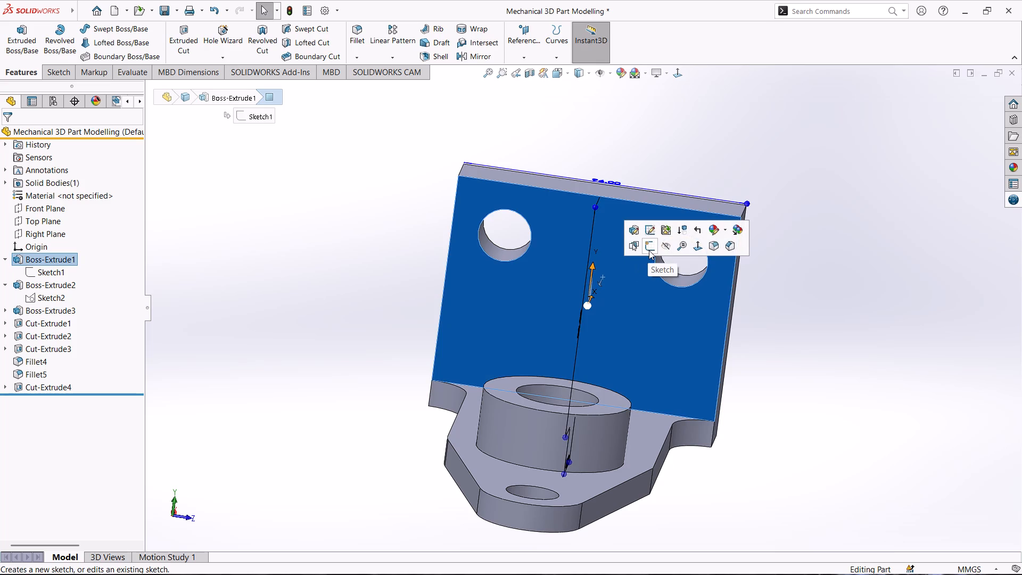
pyautogui.click(649, 248)
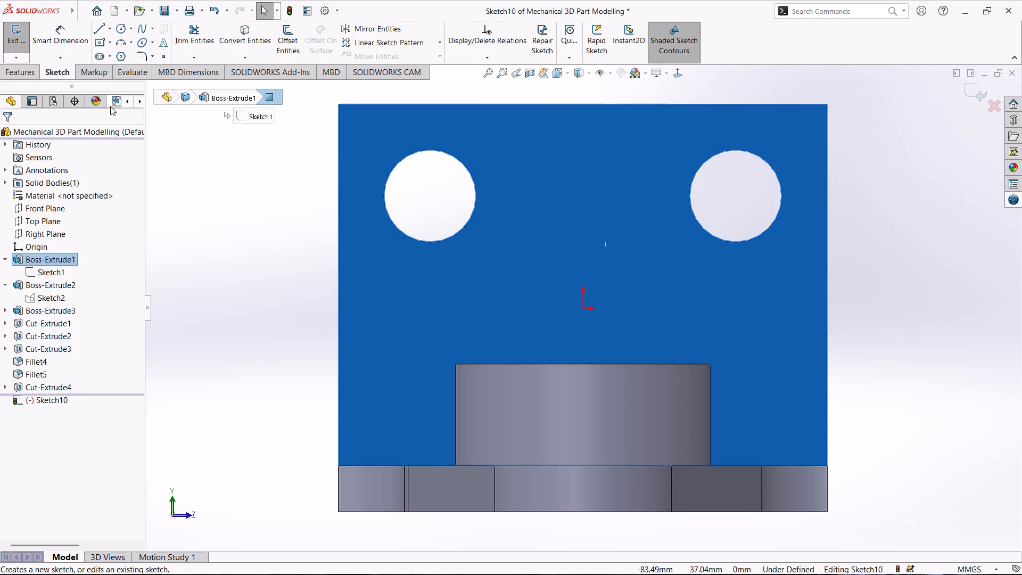
pyautogui.click(119, 31)
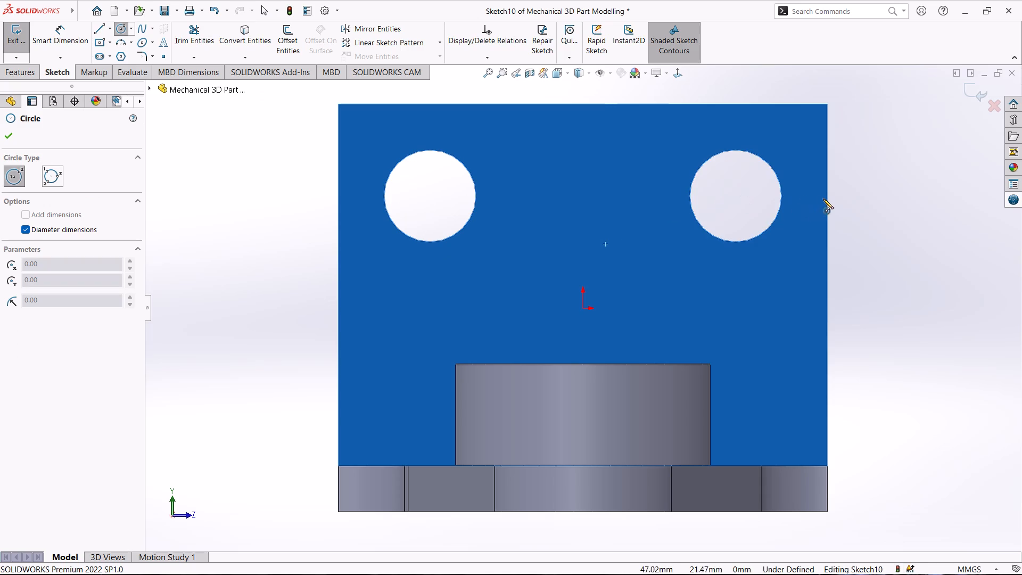
pyautogui.click(736, 195)
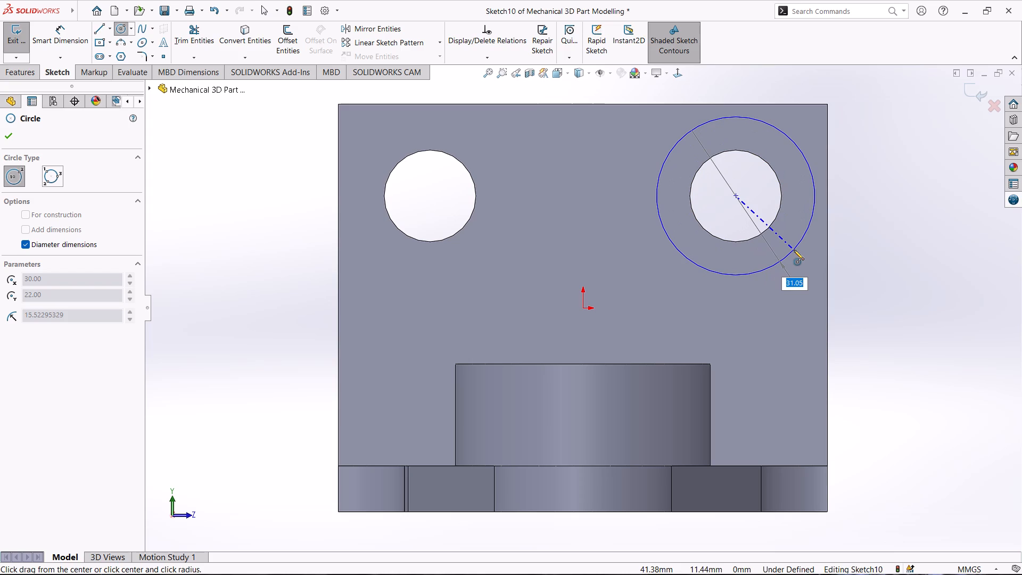
pyautogui.write('36')
pyautogui.press('Return')
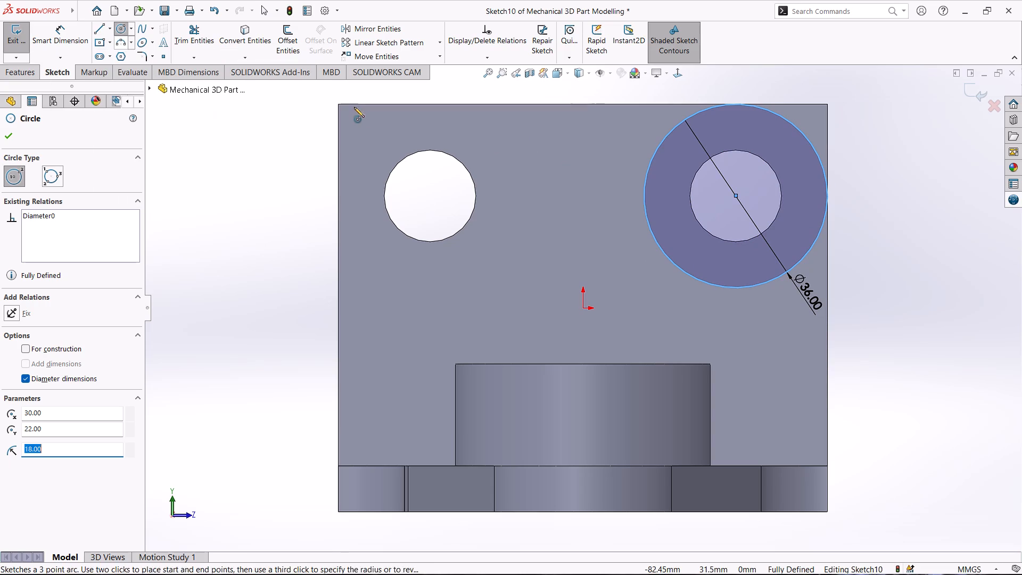
# Sketch a second circle centred on the other wall hole and make it equal to the 36 mm circle.
pyautogui.click(430, 193)
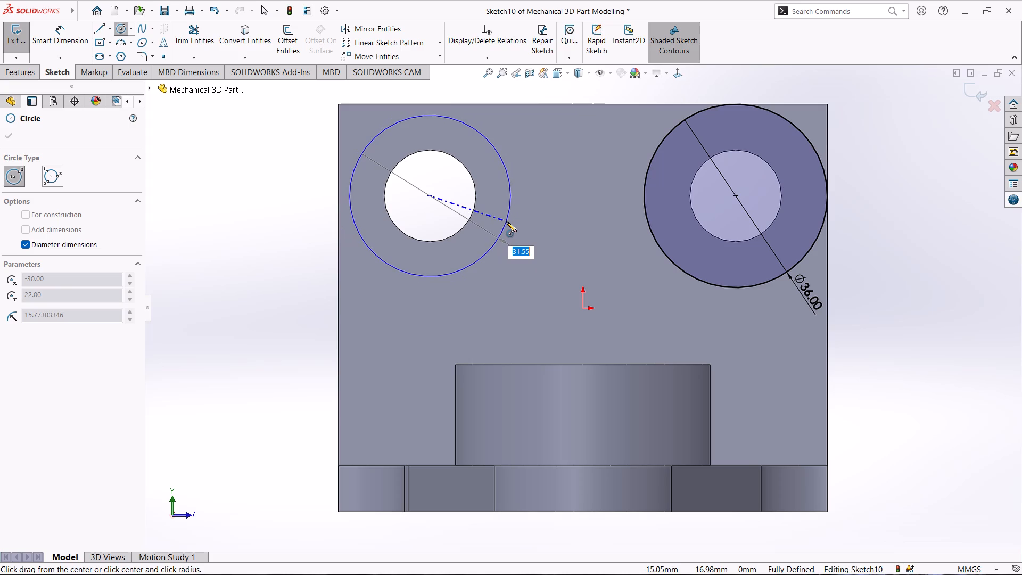
pyautogui.click(509, 228)
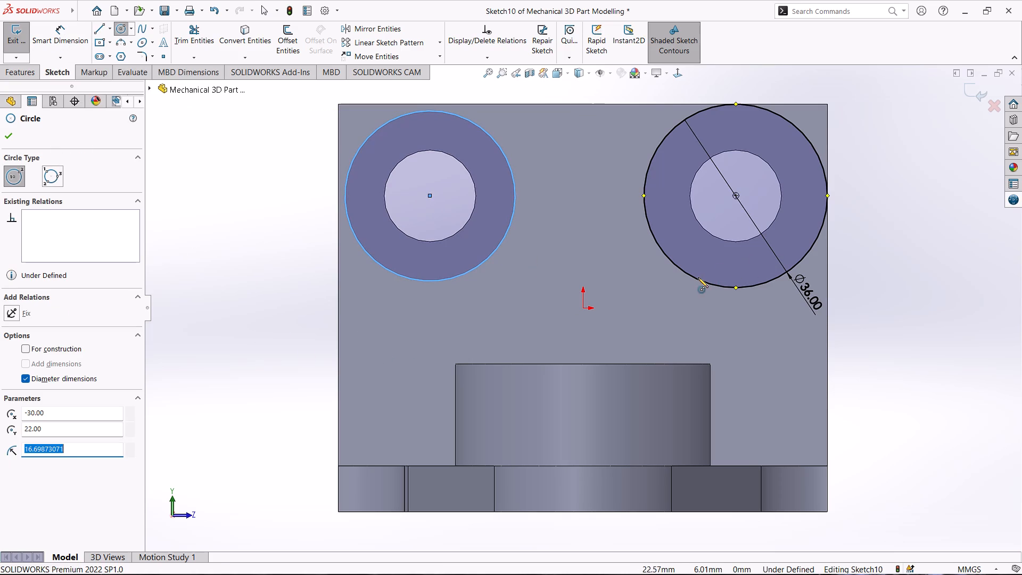
pyautogui.press('Escape')
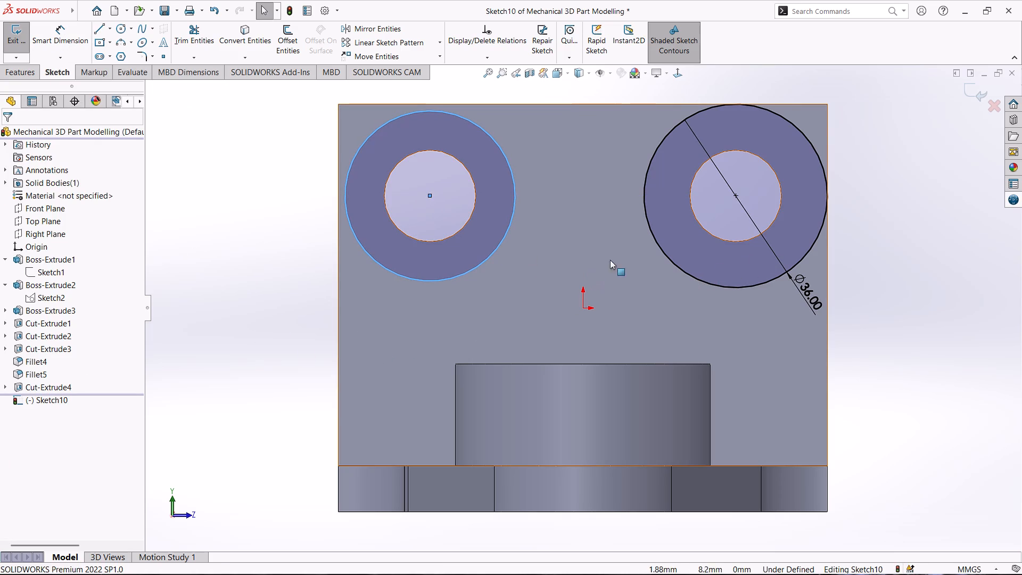
pyautogui.keyDown('ctrl'); pyautogui.click(658, 245); pyautogui.keyUp('ctrl')
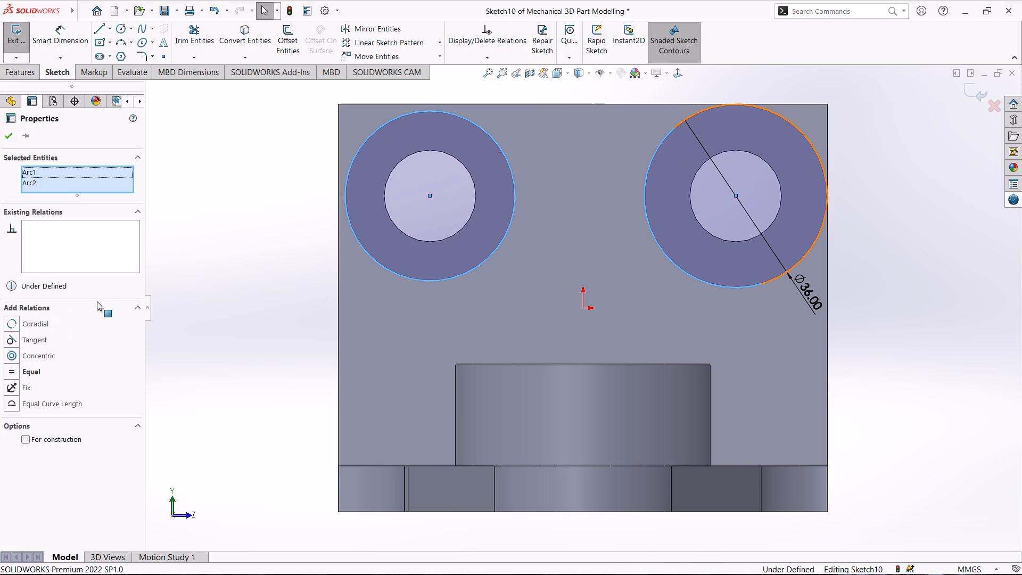
pyautogui.click(32, 367)
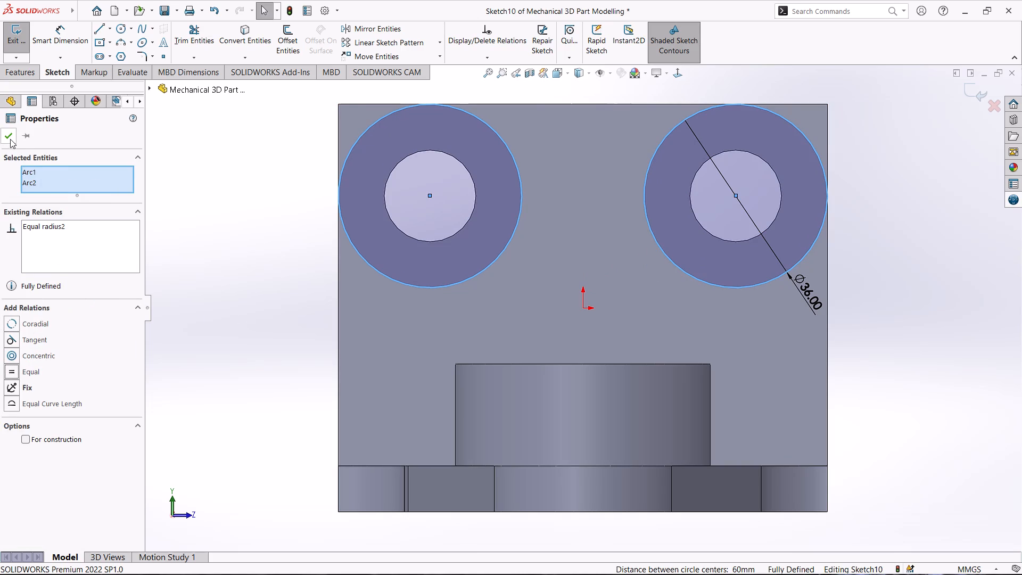
pyautogui.click(10, 139)
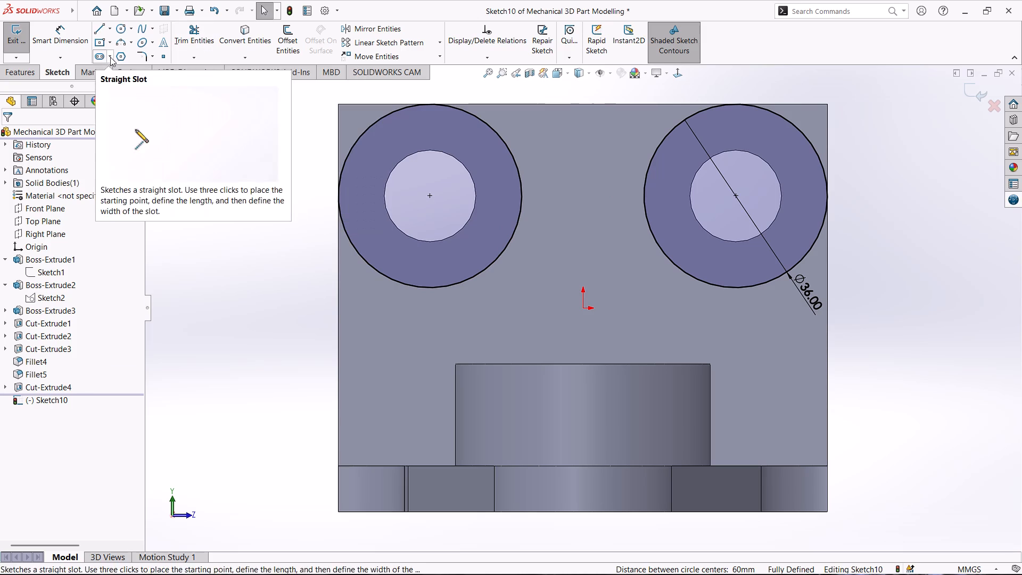
# Convert the wall face's top edge and both vertical side edges into sketch lines.
pyautogui.click(238, 36)
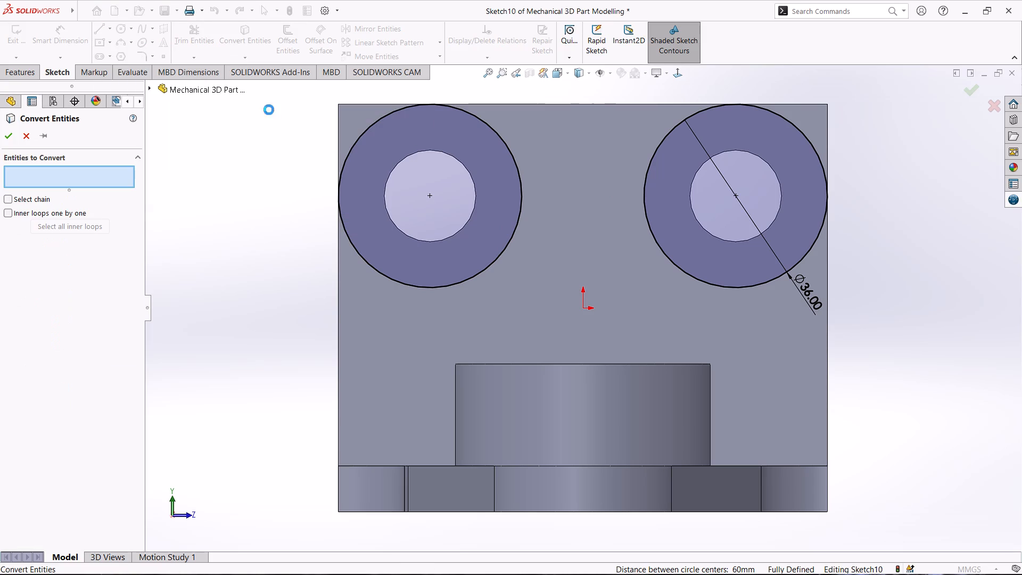
pyautogui.click(340, 142)
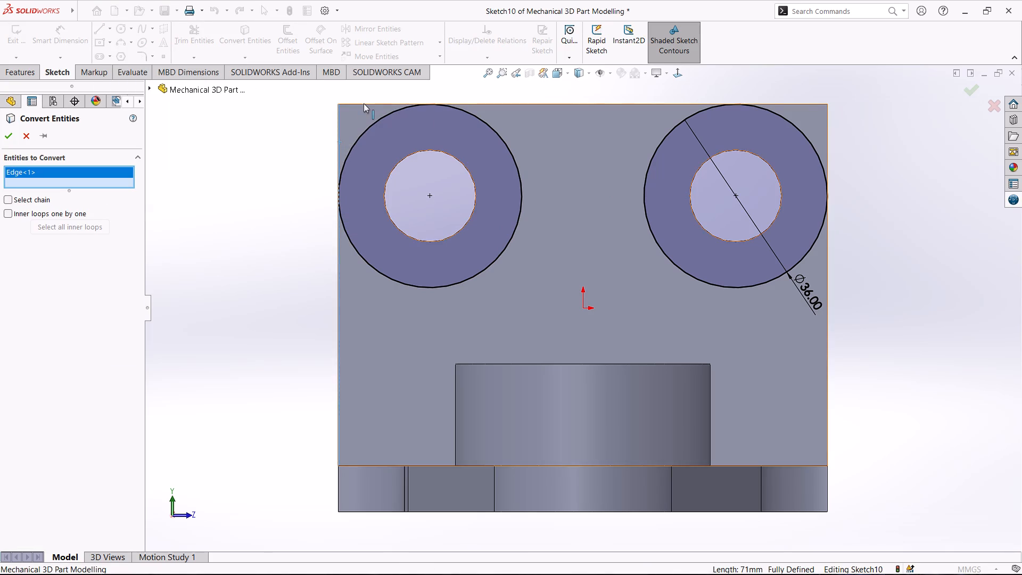
pyautogui.click(364, 103)
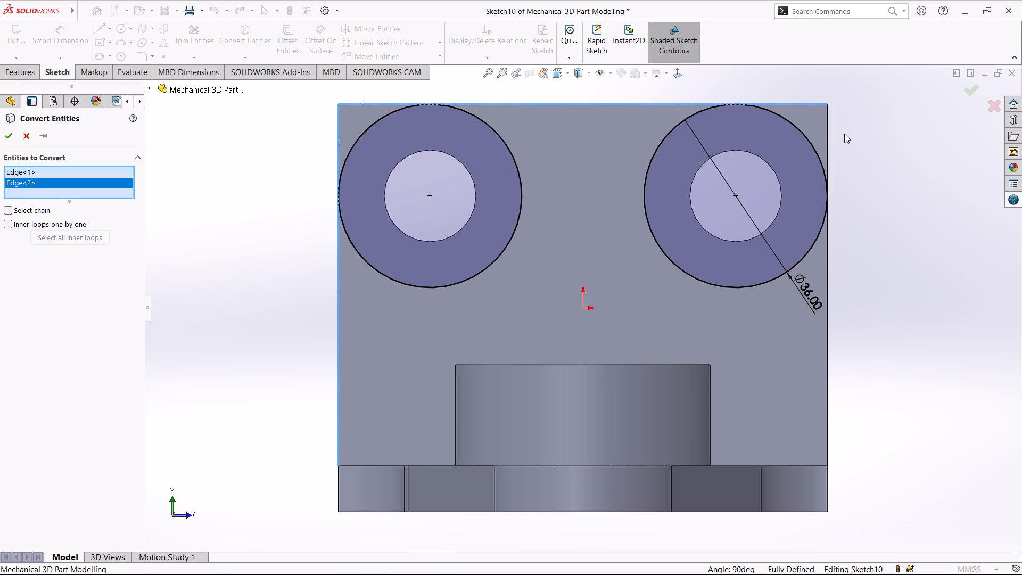
pyautogui.click(826, 137)
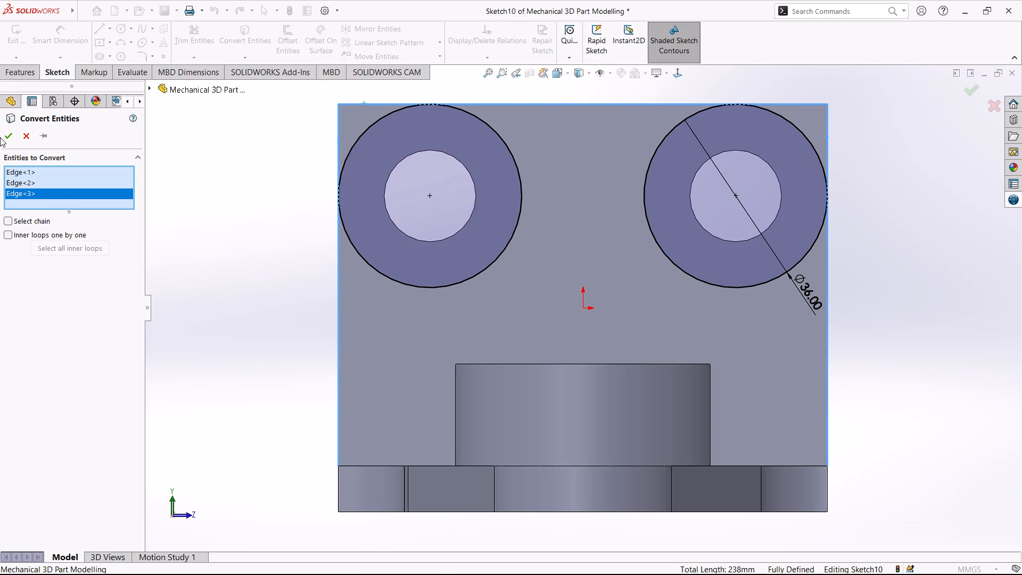
pyautogui.click(3, 134)
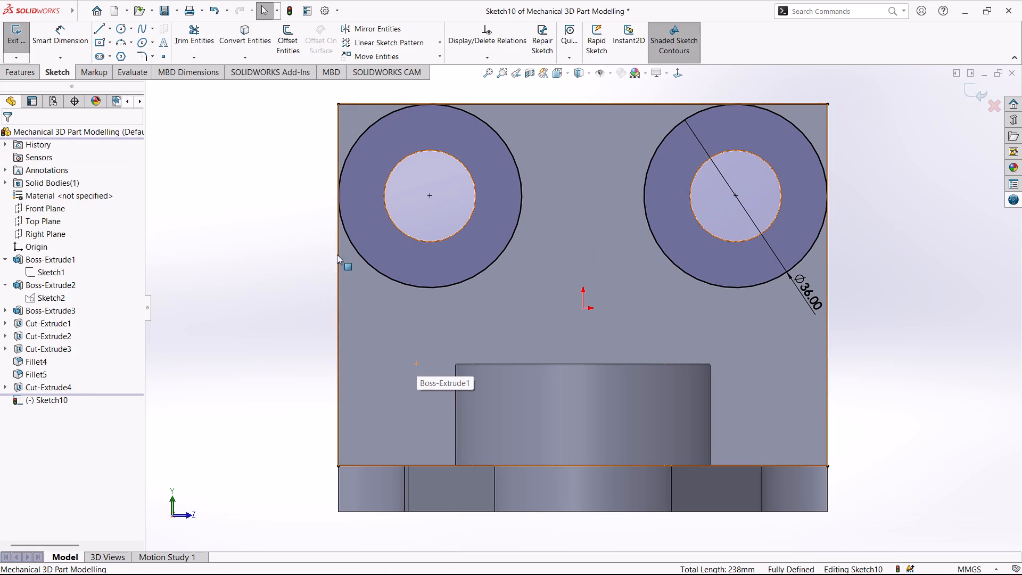
# Power-trim the circles and converted edges, leaving only the closed corner regions outside the arcs at the wall's two upper corners.
pyautogui.click(197, 45)
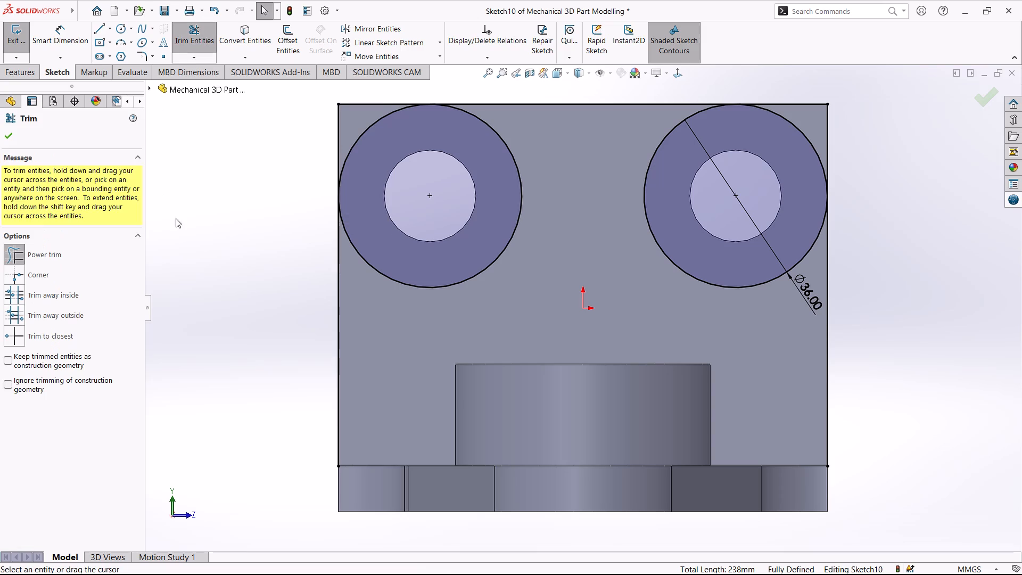
pyautogui.moveTo(277, 301); pyautogui.dragTo(278, 301)
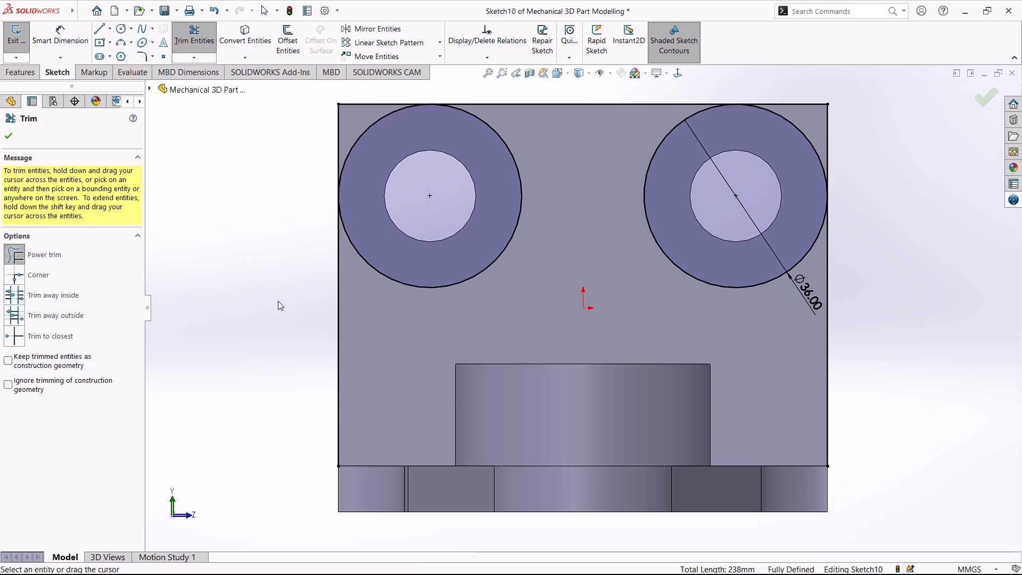
pyautogui.moveTo(278, 301); pyautogui.dragTo(409, 266)
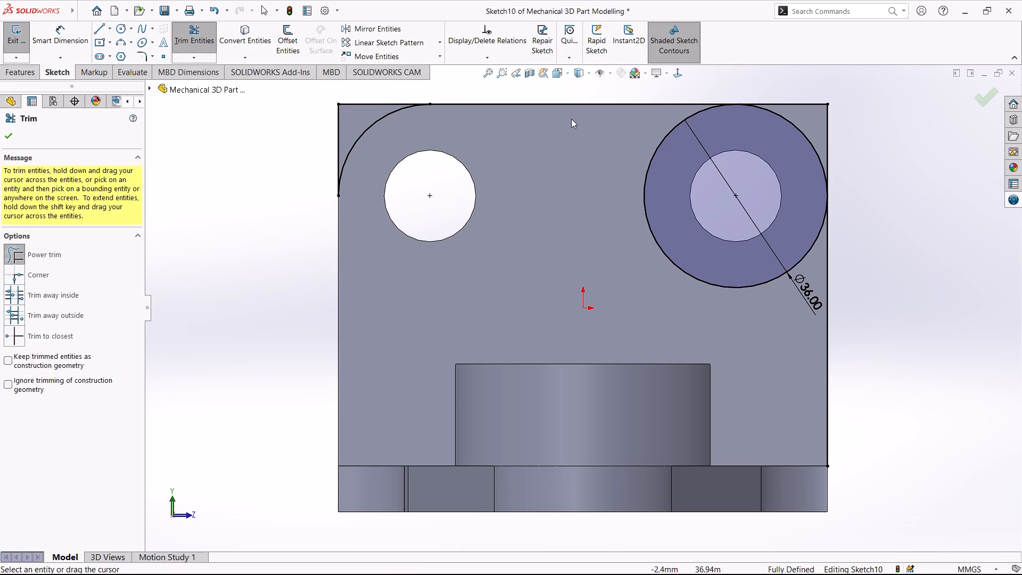
pyautogui.moveTo(567, 128); pyautogui.dragTo(580, 89)
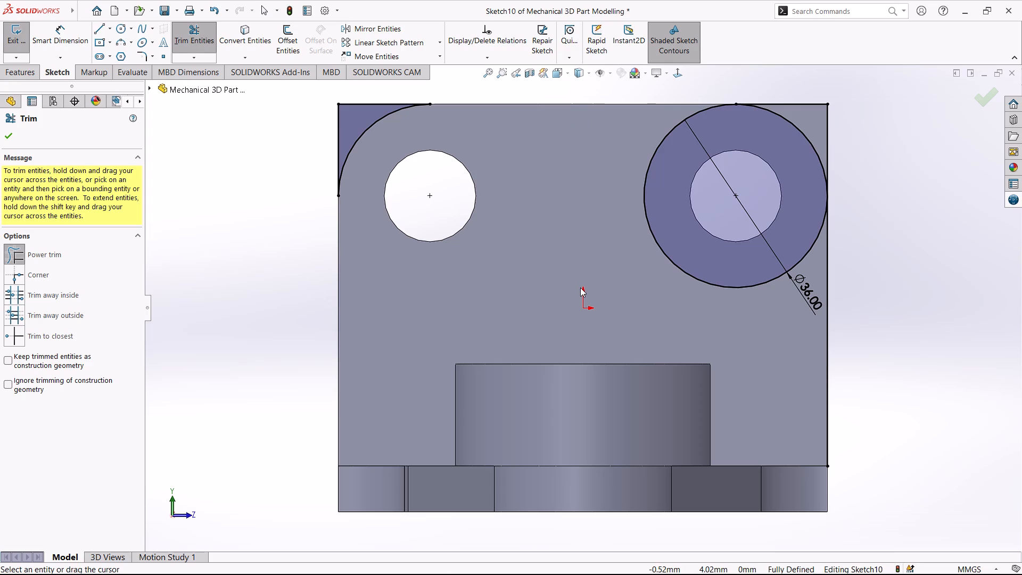
pyautogui.moveTo(580, 287); pyautogui.dragTo(667, 223)
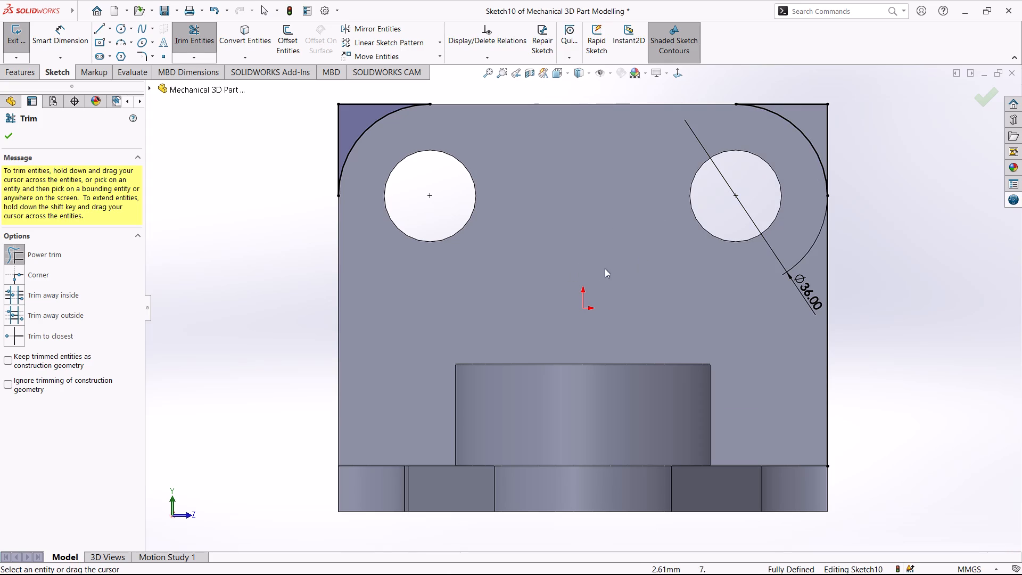
pyautogui.moveTo(900, 278); pyautogui.dragTo(821, 262)
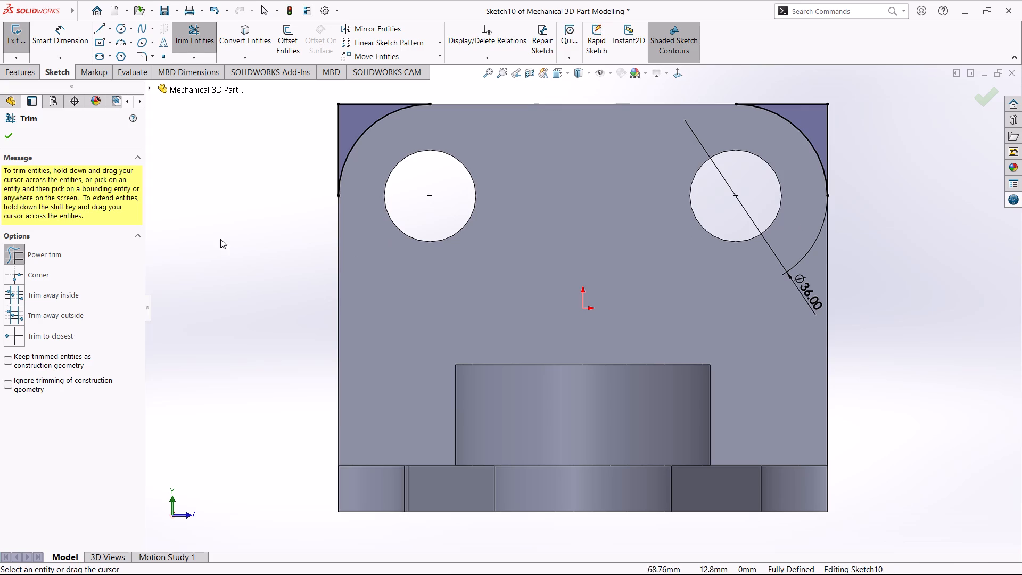
pyautogui.click(10, 136)
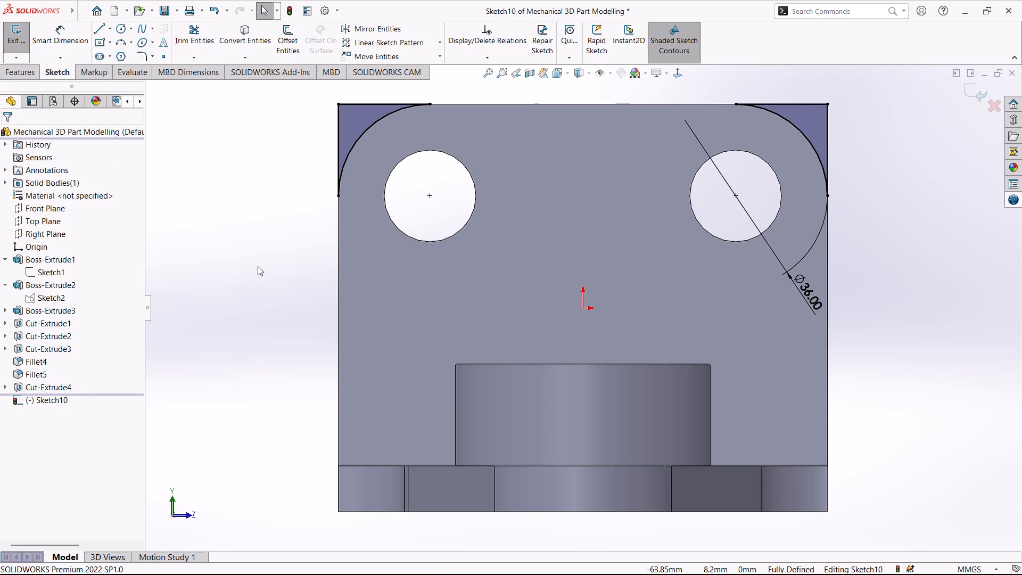
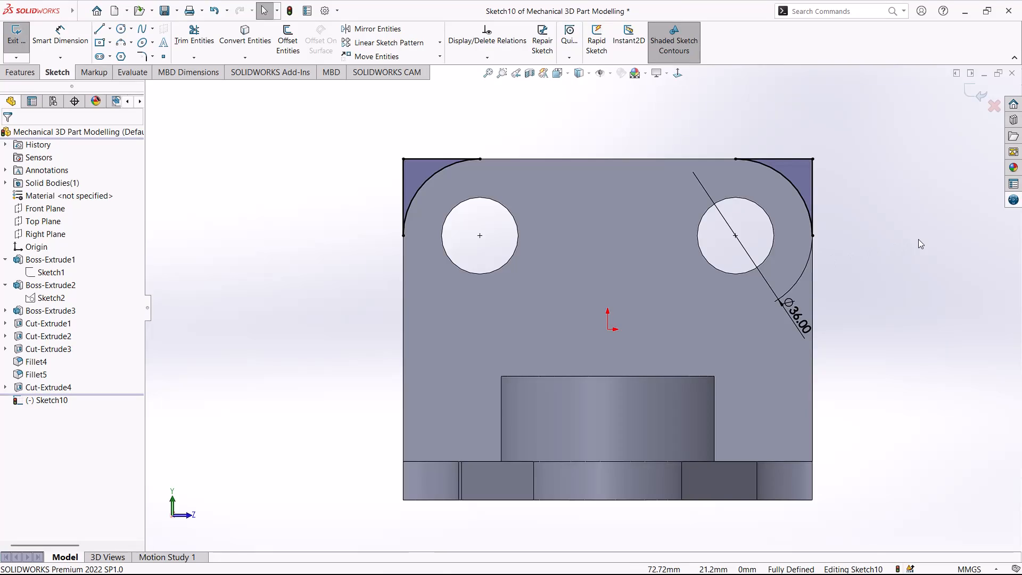
# Exit the corner sketch and set up a Through All extruded cut of the two regions at the wall's upper corners.
pyautogui.moveTo(918, 239); pyautogui.dragTo(895, 265, button='middle')
pyautogui.click(19, 51)
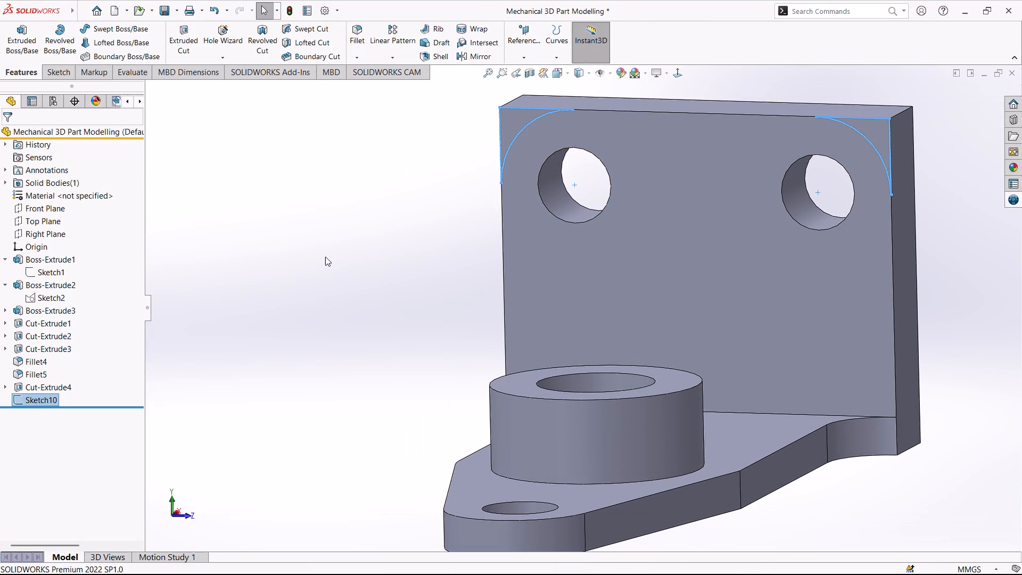
pyautogui.click(178, 39)
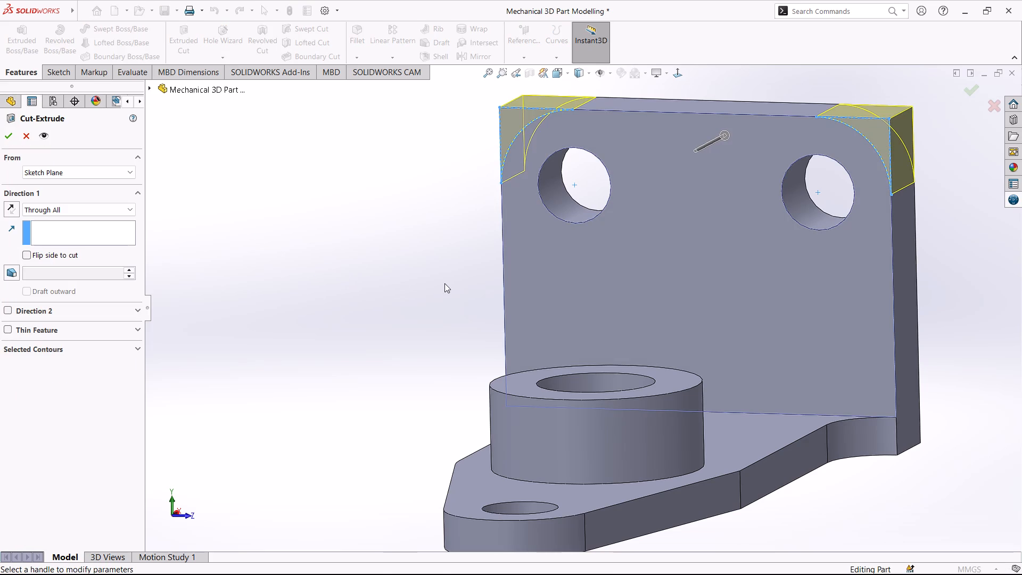
pyautogui.moveTo(344, 256); pyautogui.dragTo(386, 284, button='middle')
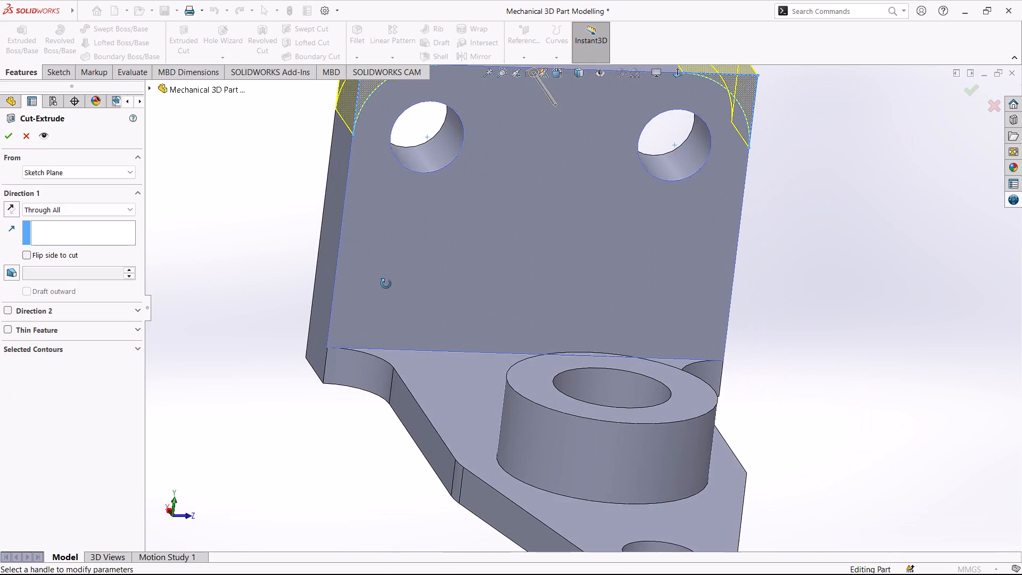
pyautogui.moveTo(386, 284); pyautogui.dragTo(358, 252, button='middle')
pyautogui.scroll(-1, 892, 293)
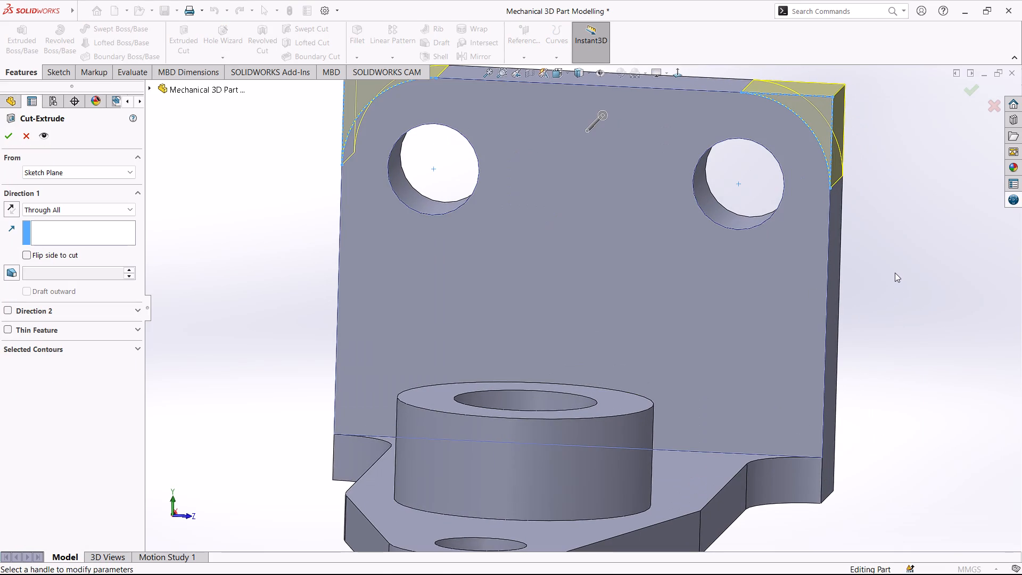
pyautogui.scroll(1, 886, 212)
pyautogui.moveTo(886, 211); pyautogui.dragTo(866, 239, button='middle')
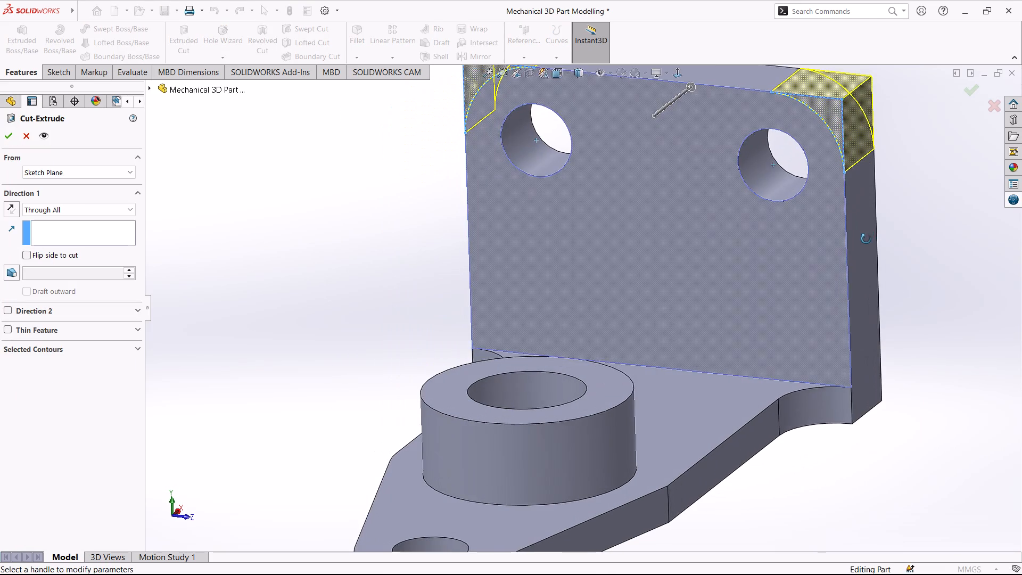
pyautogui.moveTo(866, 239); pyautogui.dragTo(876, 226, button='middle')
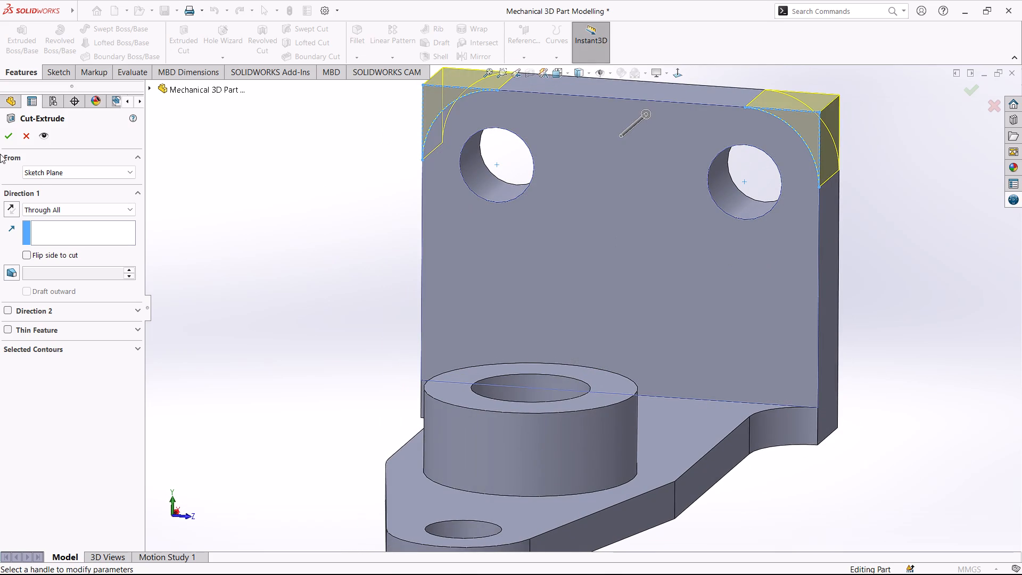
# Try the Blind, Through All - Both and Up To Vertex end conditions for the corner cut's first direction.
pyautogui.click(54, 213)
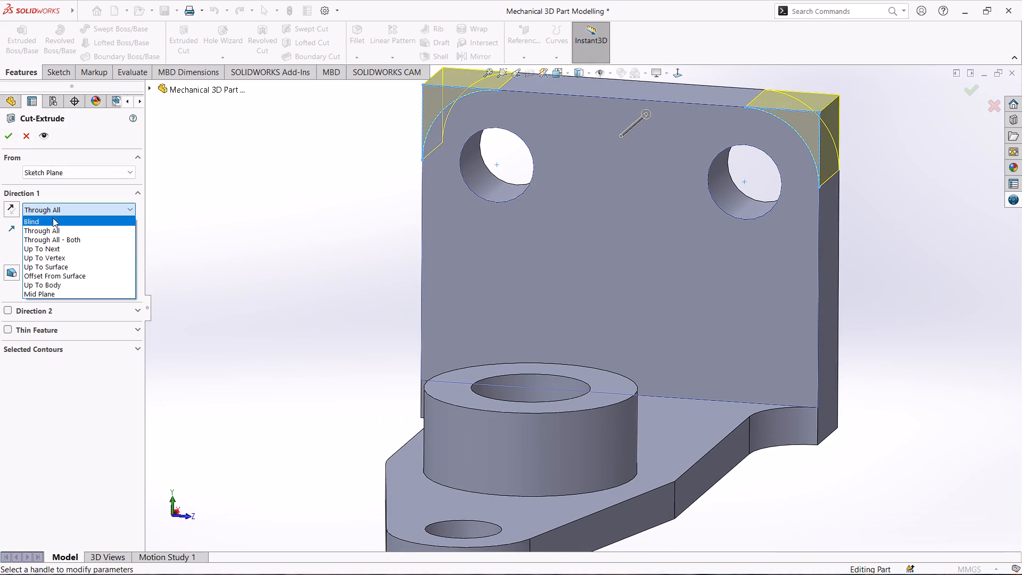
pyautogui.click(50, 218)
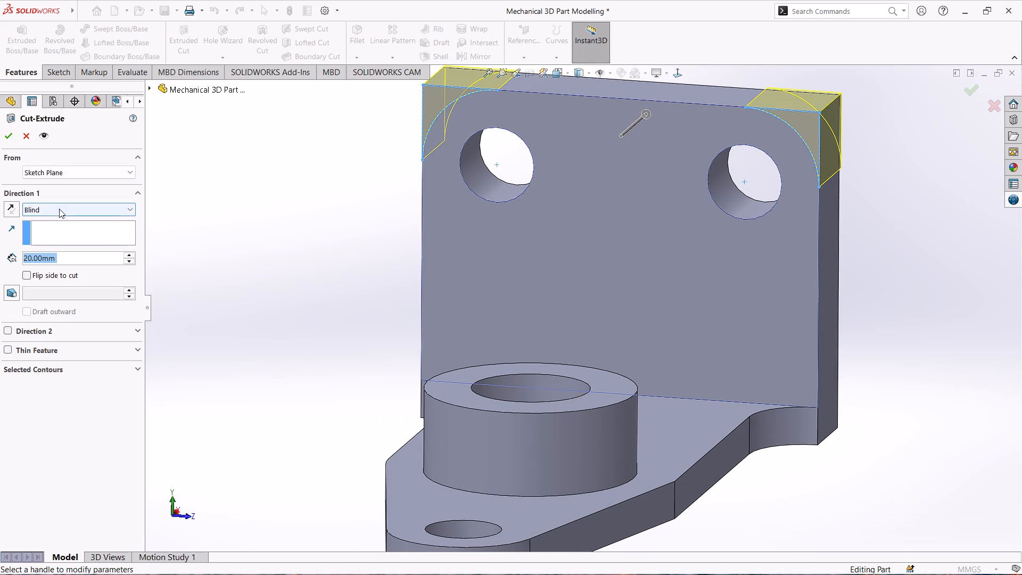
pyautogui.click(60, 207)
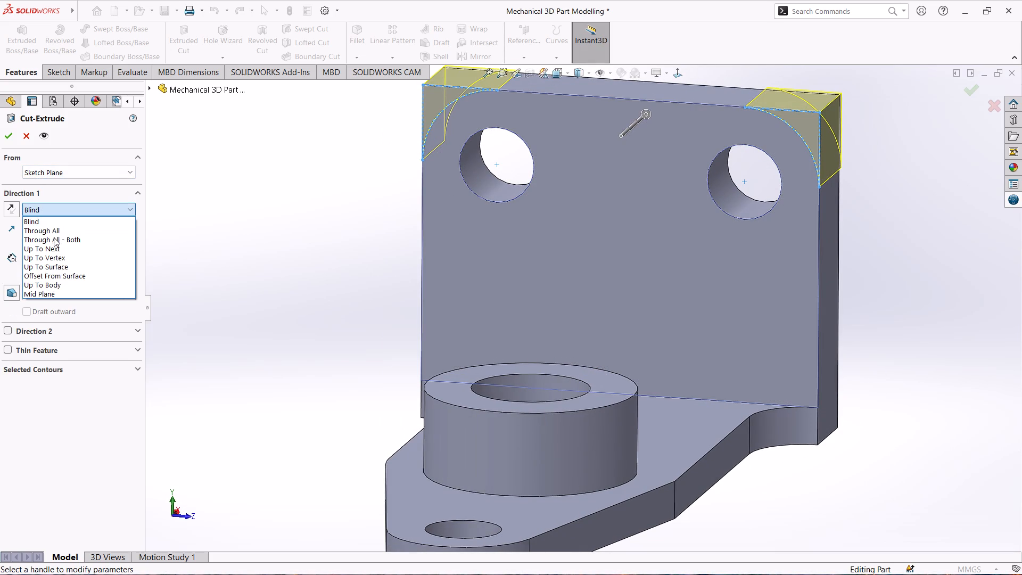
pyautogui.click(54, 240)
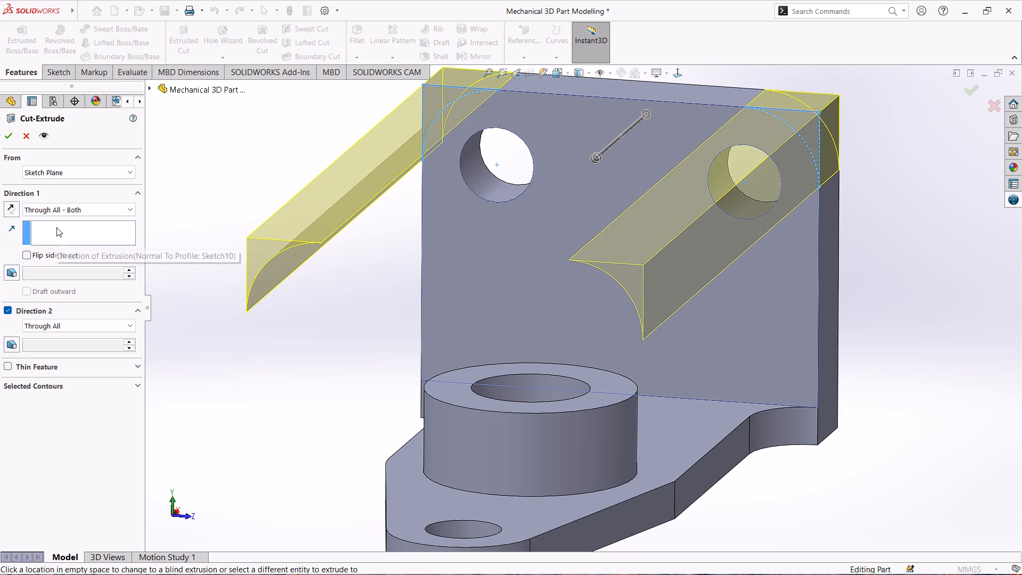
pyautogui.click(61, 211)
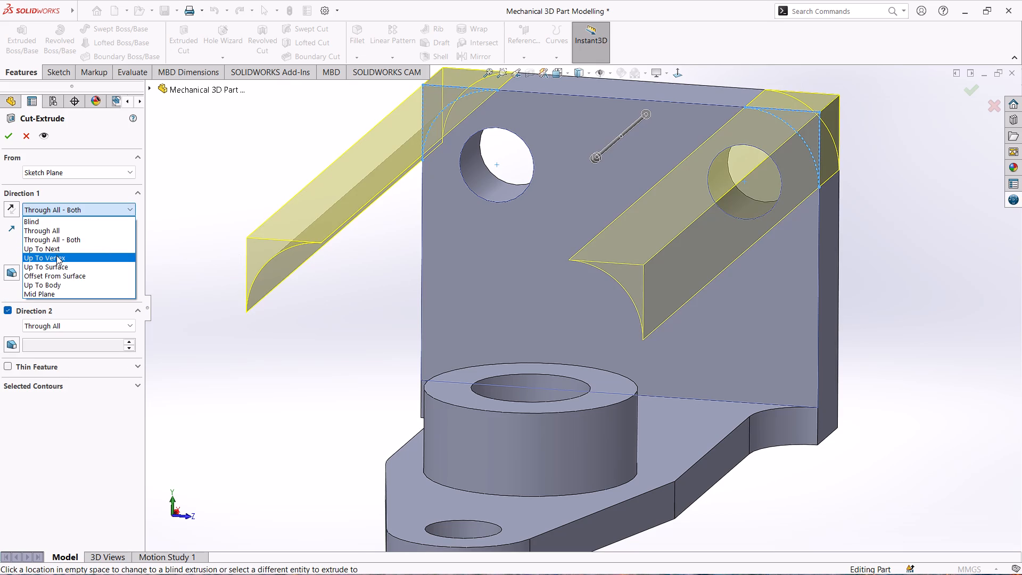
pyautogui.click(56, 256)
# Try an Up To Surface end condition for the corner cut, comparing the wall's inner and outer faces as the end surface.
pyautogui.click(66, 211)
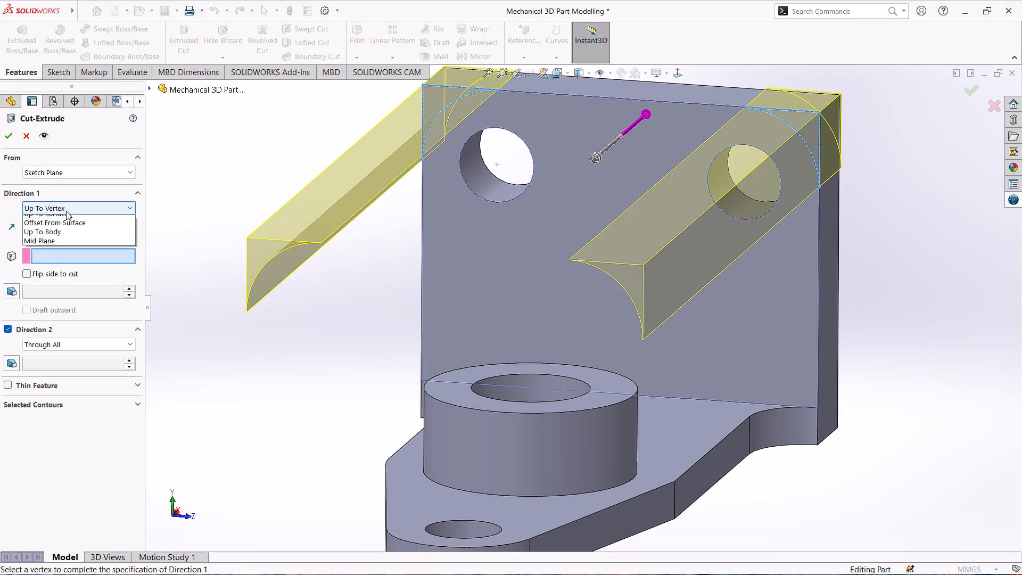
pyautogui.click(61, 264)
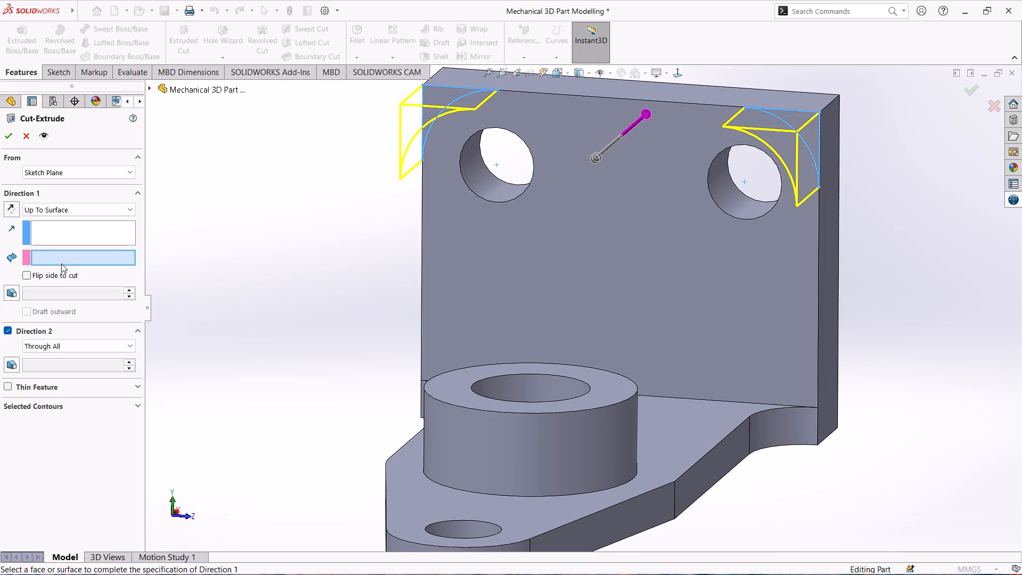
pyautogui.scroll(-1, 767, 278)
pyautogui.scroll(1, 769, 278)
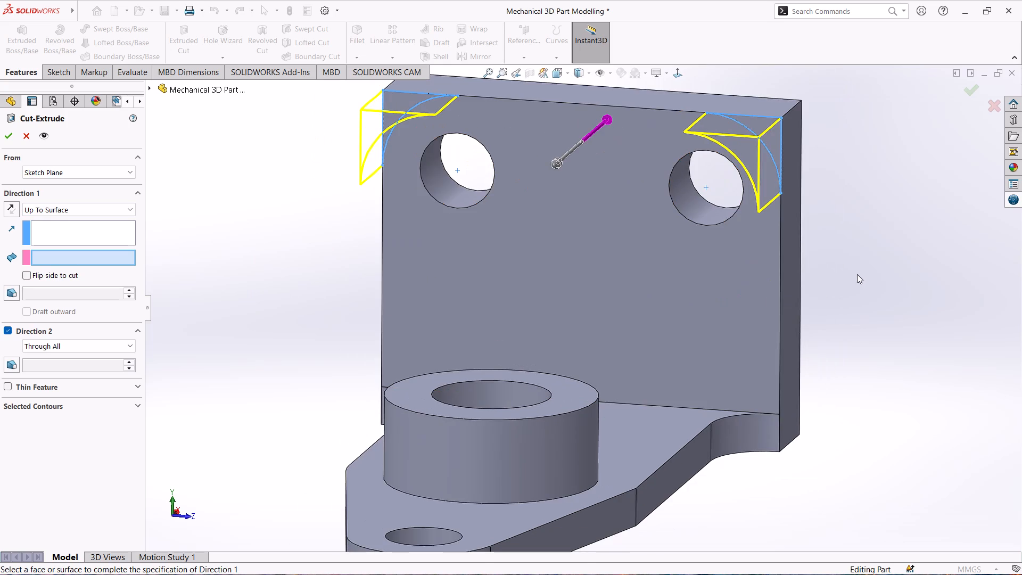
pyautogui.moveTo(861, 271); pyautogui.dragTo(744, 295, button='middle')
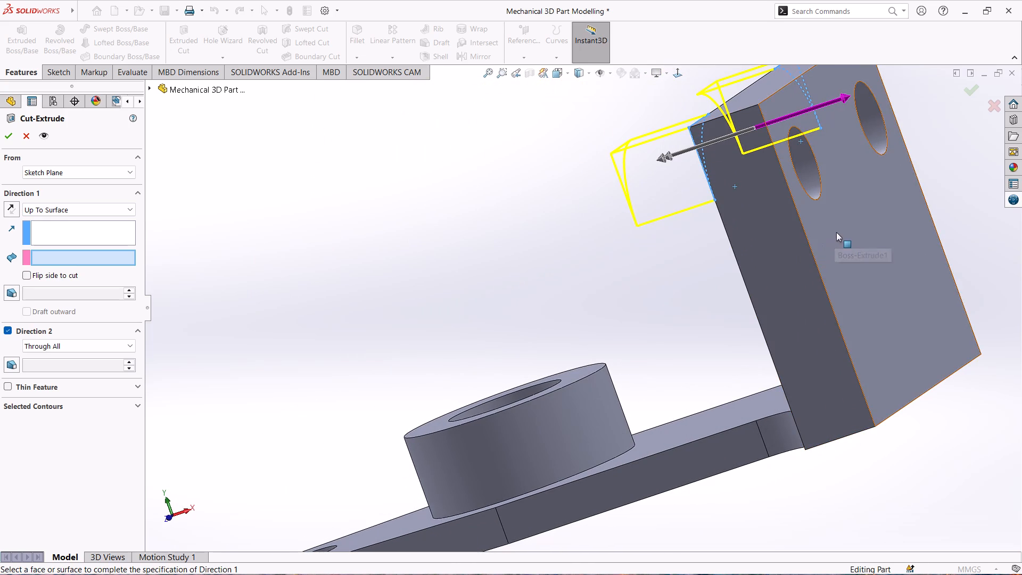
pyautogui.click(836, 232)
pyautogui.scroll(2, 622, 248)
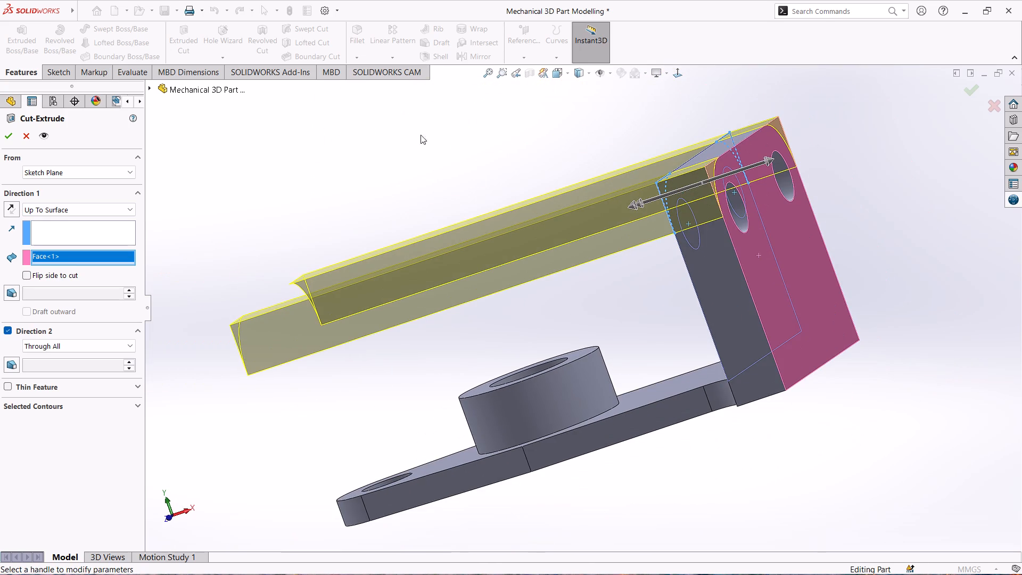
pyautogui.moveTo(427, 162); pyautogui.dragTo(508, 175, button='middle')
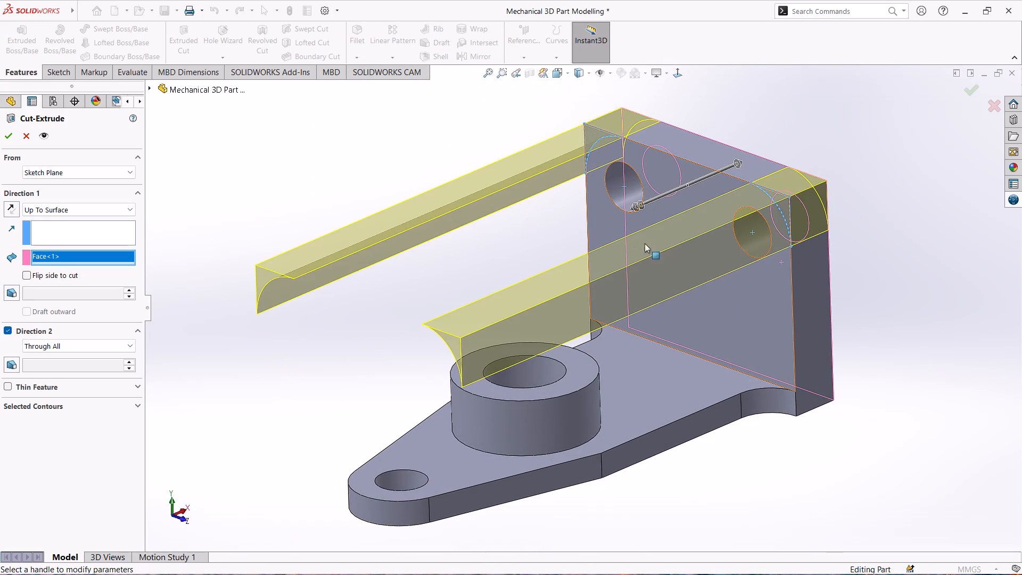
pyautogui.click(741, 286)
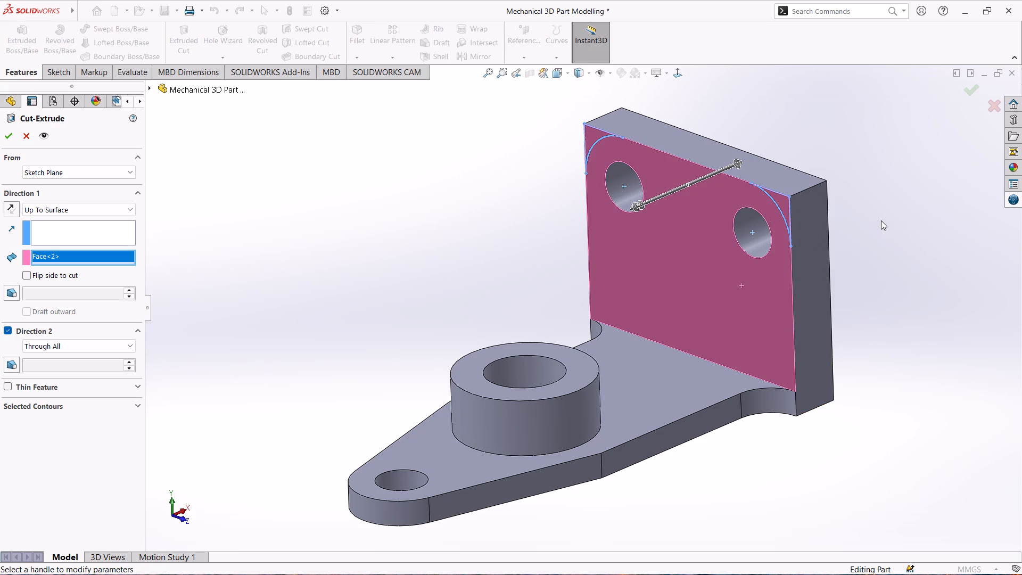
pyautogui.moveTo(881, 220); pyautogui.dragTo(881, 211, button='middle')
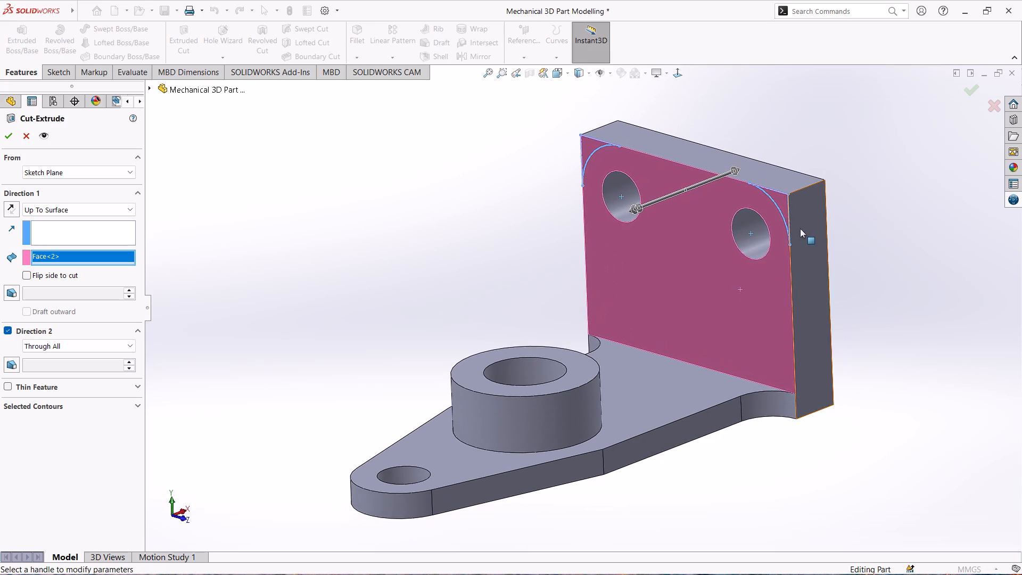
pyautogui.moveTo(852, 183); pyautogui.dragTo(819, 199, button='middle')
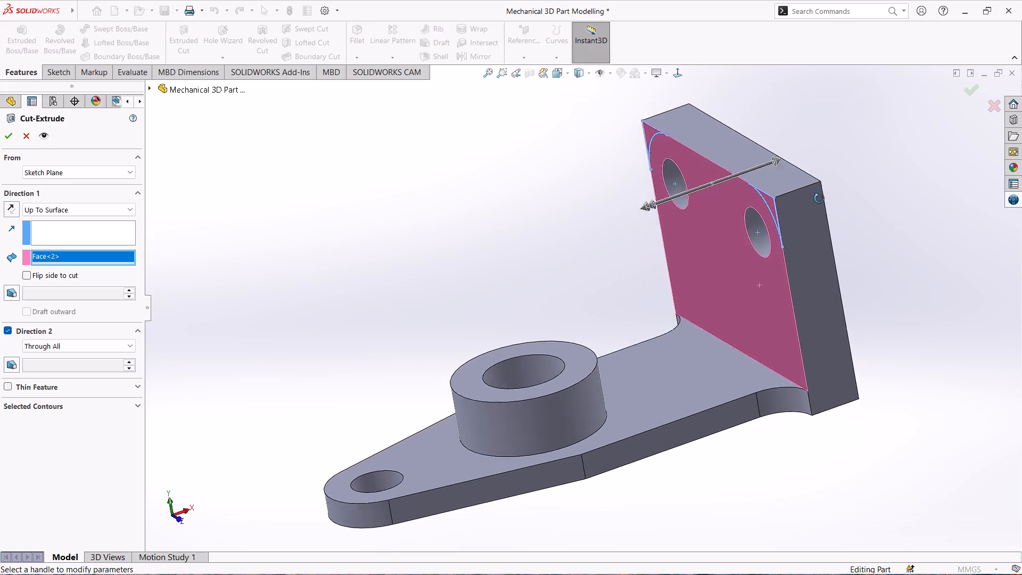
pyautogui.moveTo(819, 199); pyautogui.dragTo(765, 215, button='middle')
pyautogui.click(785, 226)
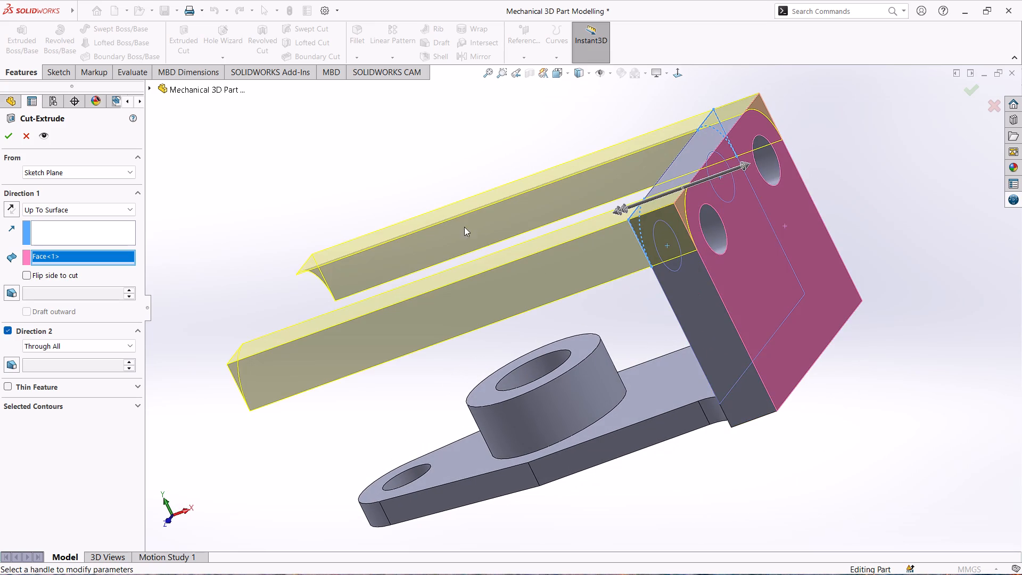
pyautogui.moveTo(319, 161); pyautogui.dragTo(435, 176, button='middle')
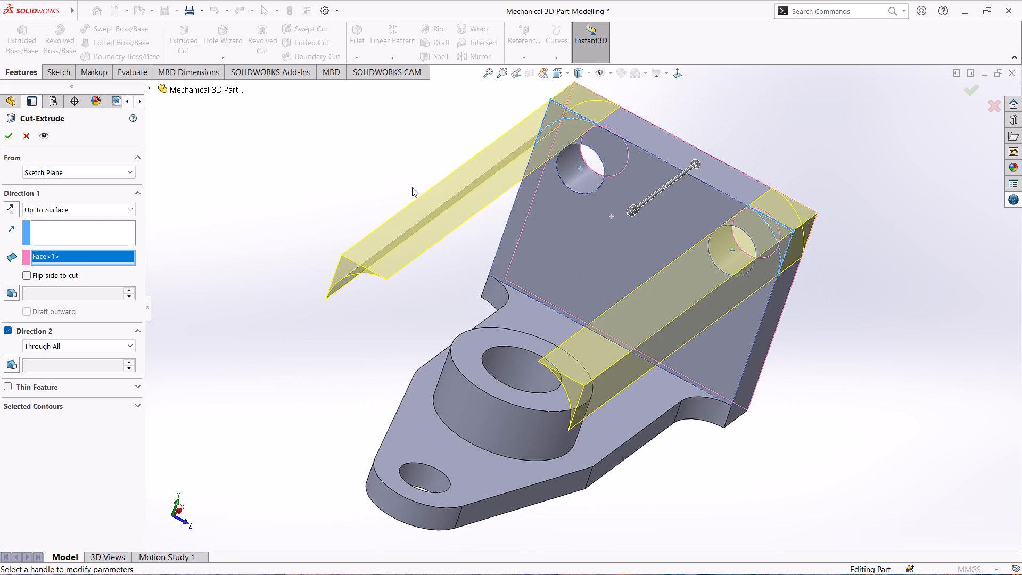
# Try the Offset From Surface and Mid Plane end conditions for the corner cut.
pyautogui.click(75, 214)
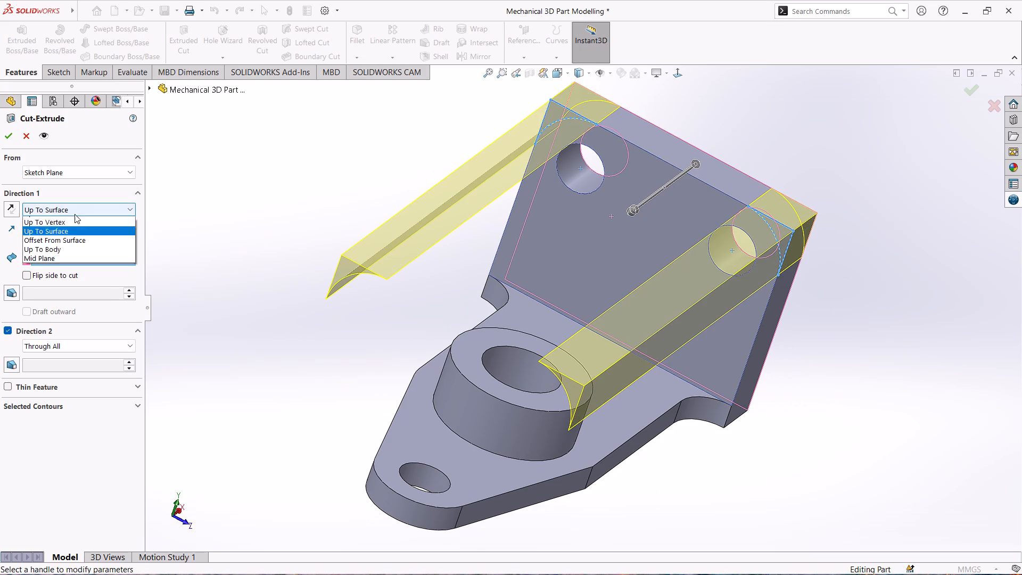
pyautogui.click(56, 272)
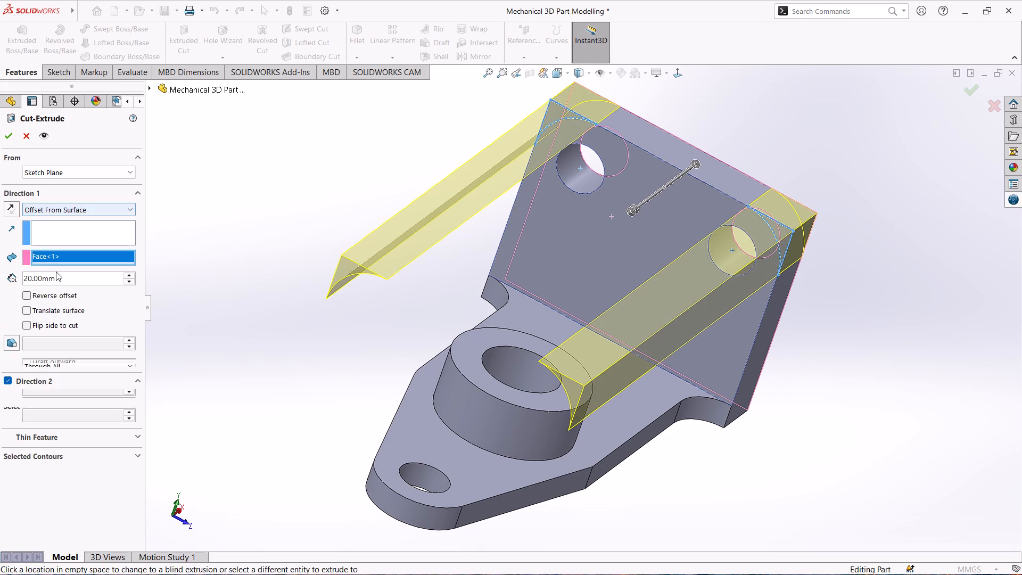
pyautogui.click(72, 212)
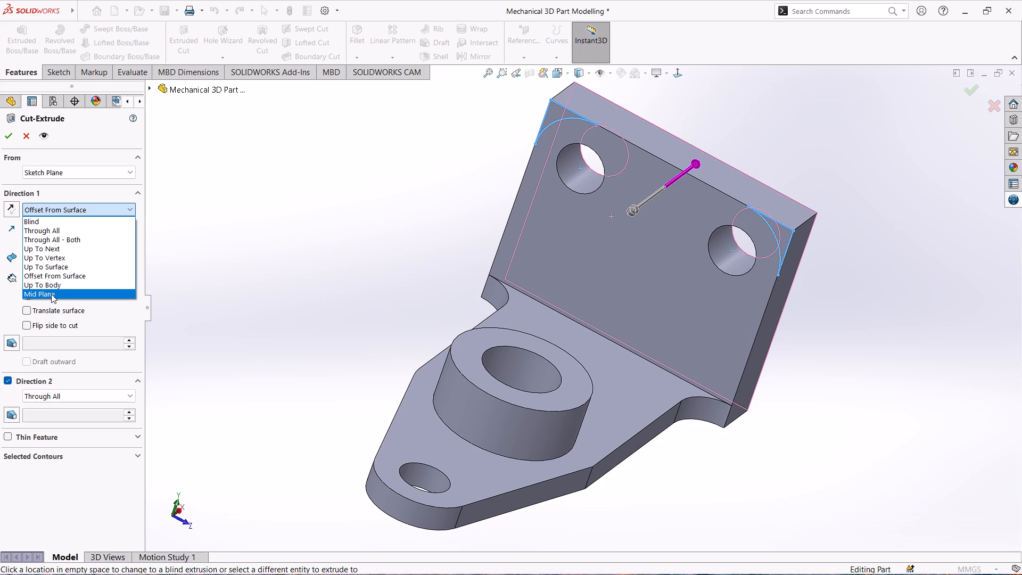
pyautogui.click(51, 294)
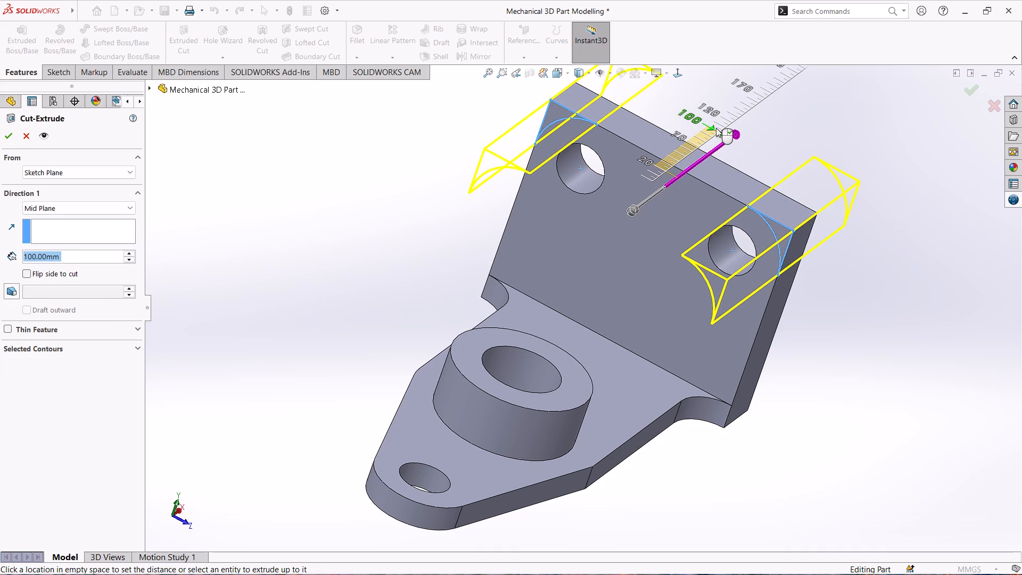
# Set the corner cut's Direction 1 end condition to Through All.
pyautogui.click(77, 210)
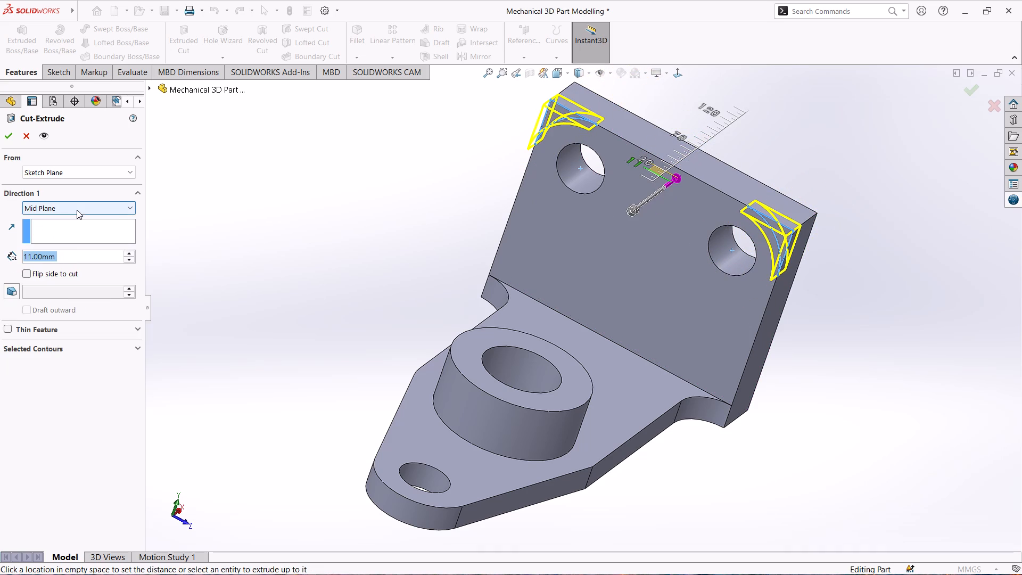
pyautogui.click(32, 225)
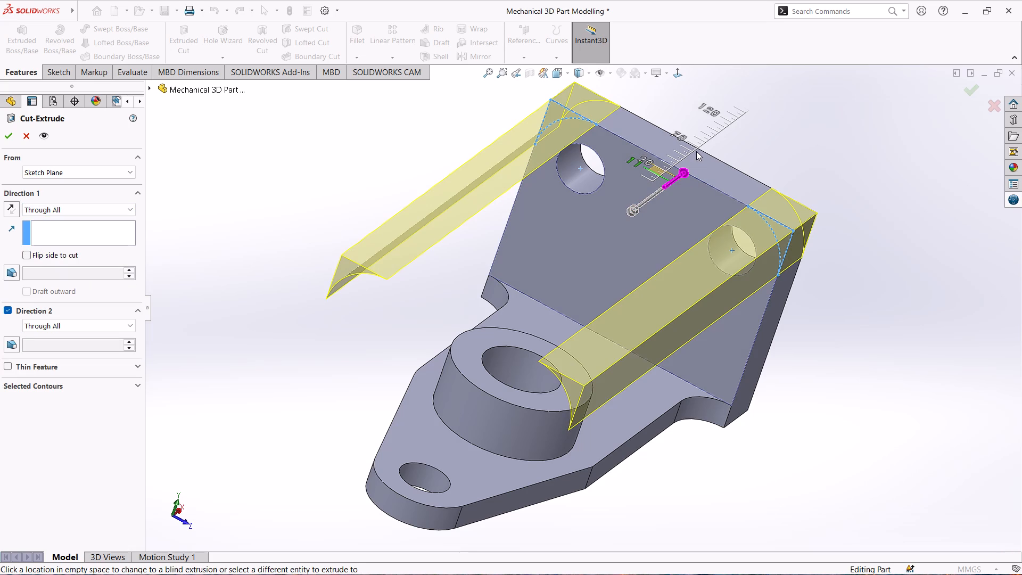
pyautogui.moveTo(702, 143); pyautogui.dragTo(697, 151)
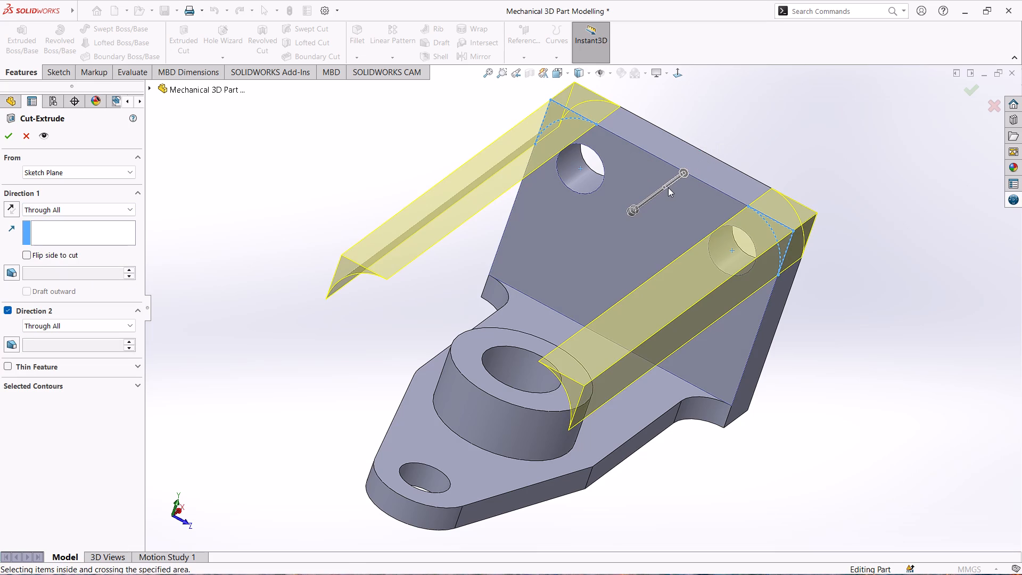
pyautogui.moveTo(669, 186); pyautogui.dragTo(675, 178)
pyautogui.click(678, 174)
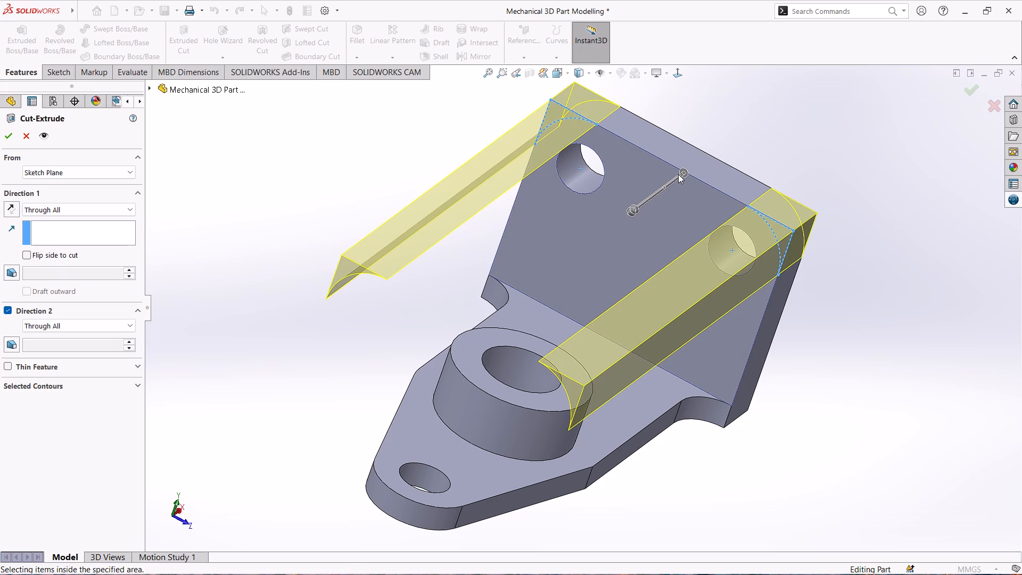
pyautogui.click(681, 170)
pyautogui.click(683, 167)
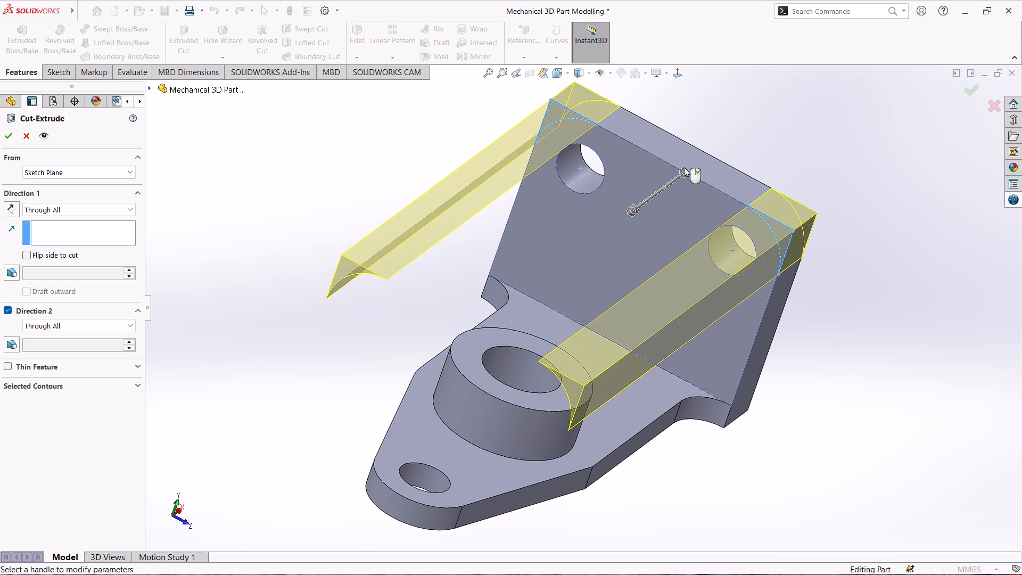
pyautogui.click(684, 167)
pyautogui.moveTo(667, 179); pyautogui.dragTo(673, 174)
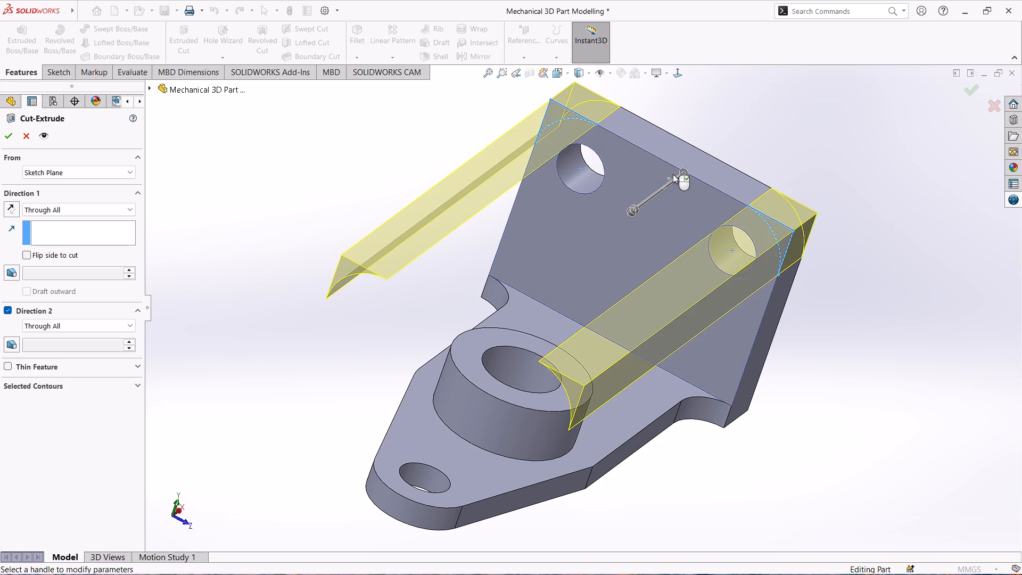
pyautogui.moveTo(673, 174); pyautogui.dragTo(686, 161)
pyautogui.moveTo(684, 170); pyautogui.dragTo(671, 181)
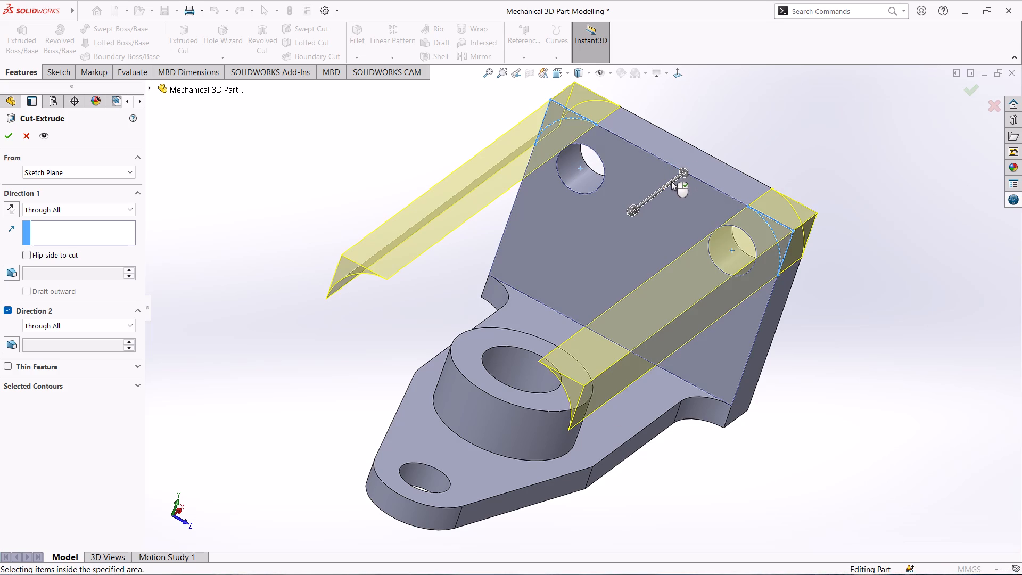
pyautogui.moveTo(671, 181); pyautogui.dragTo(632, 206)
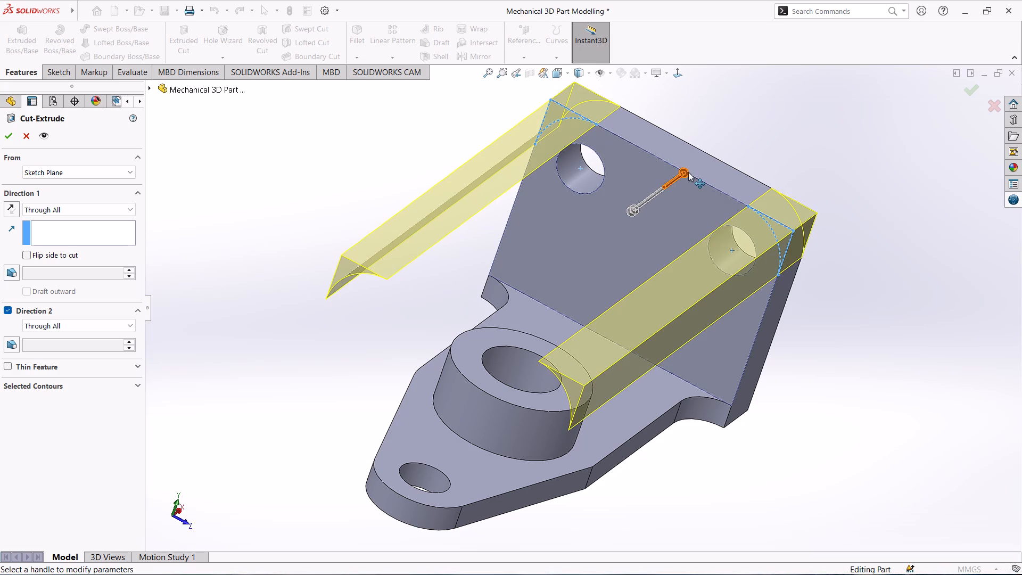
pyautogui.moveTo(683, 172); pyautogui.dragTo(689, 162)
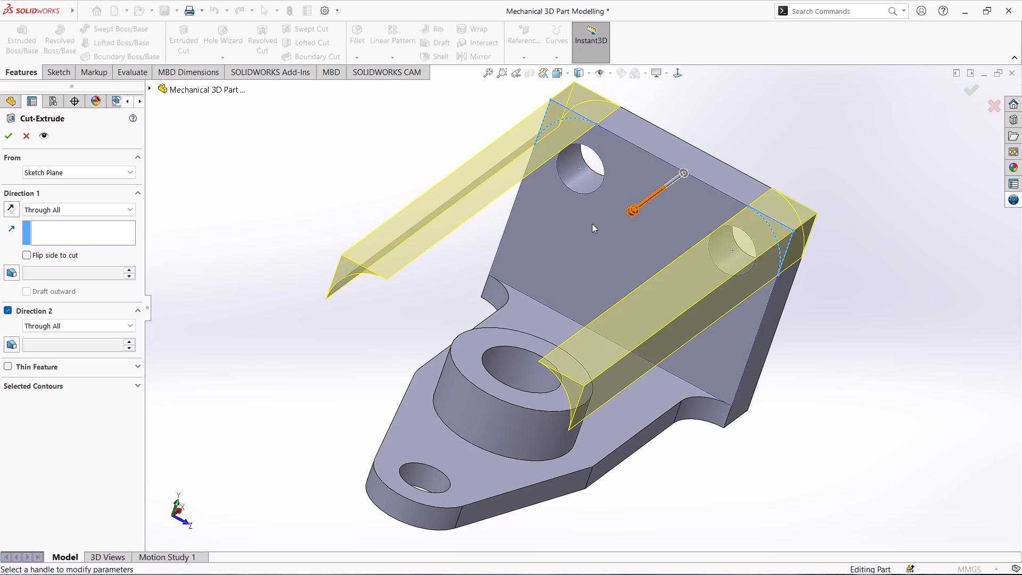
# Finish the extruded cut that rounds the wall's two upper corners, using Through All in both directions.
pyautogui.click(2, 135)
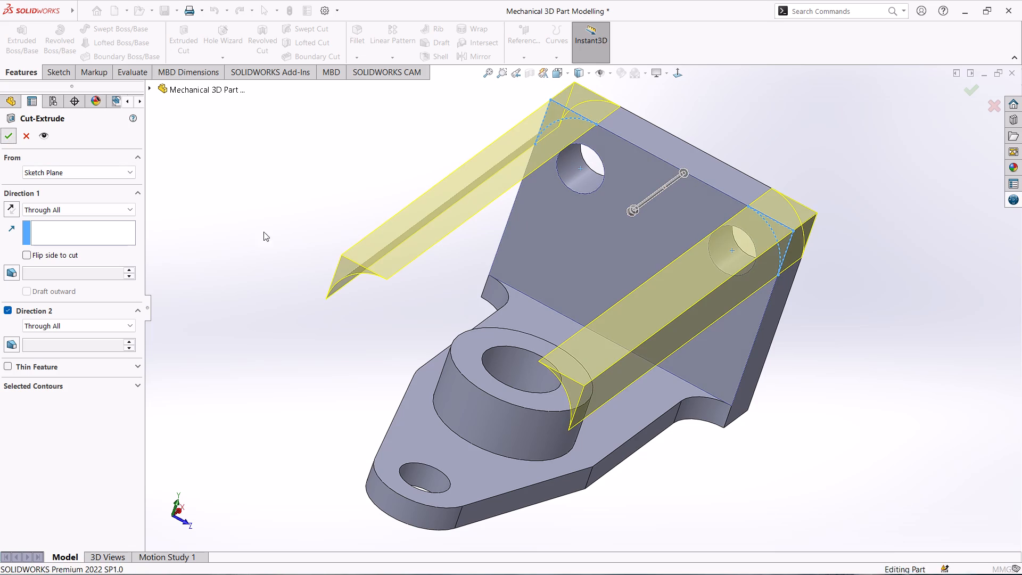
# Inspect the wall's rounded upper corners, its two holes and the overall part from several angles.
pyautogui.scroll(1, 320, 244)
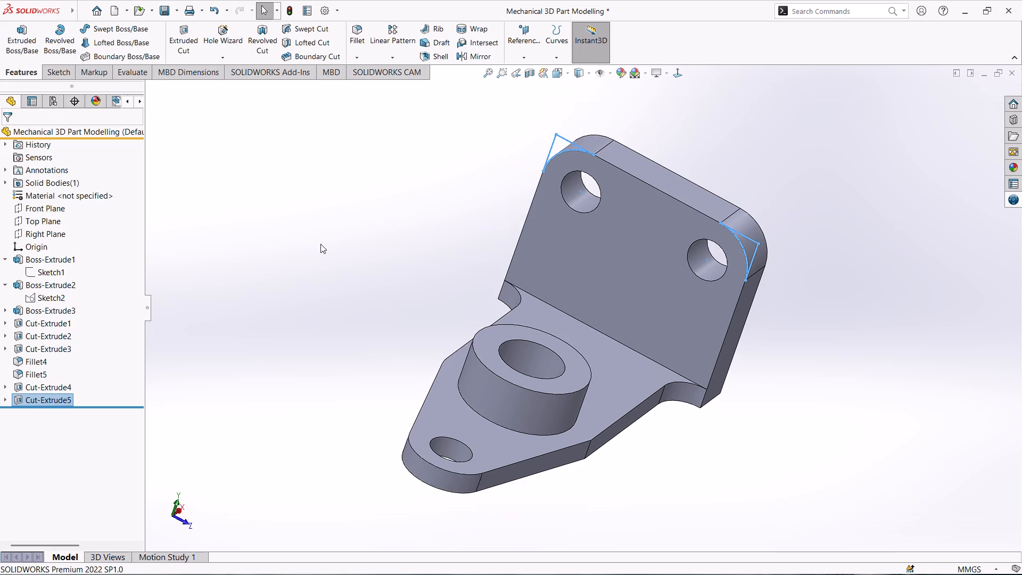
pyautogui.scroll(1, 364, 252)
pyautogui.moveTo(364, 252); pyautogui.dragTo(409, 253, button='middle')
pyautogui.scroll(-3, 464, 234)
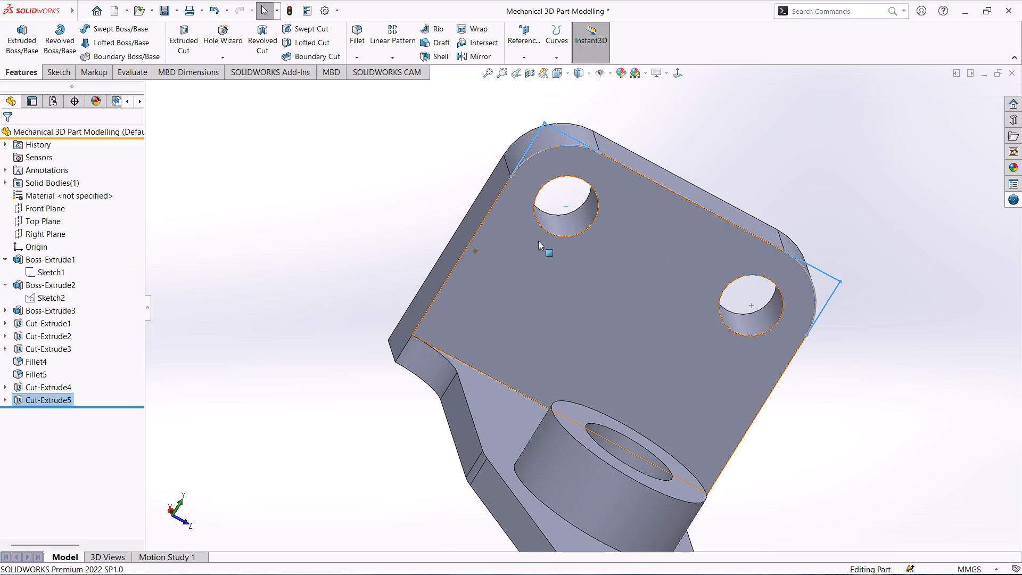
pyautogui.click(366, 257)
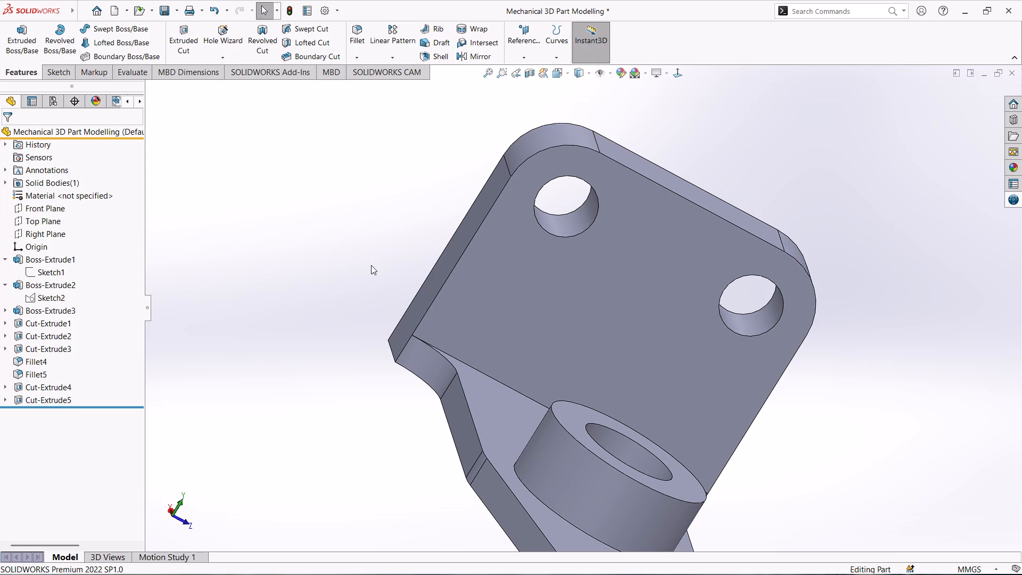
pyautogui.scroll(-2, 642, 281)
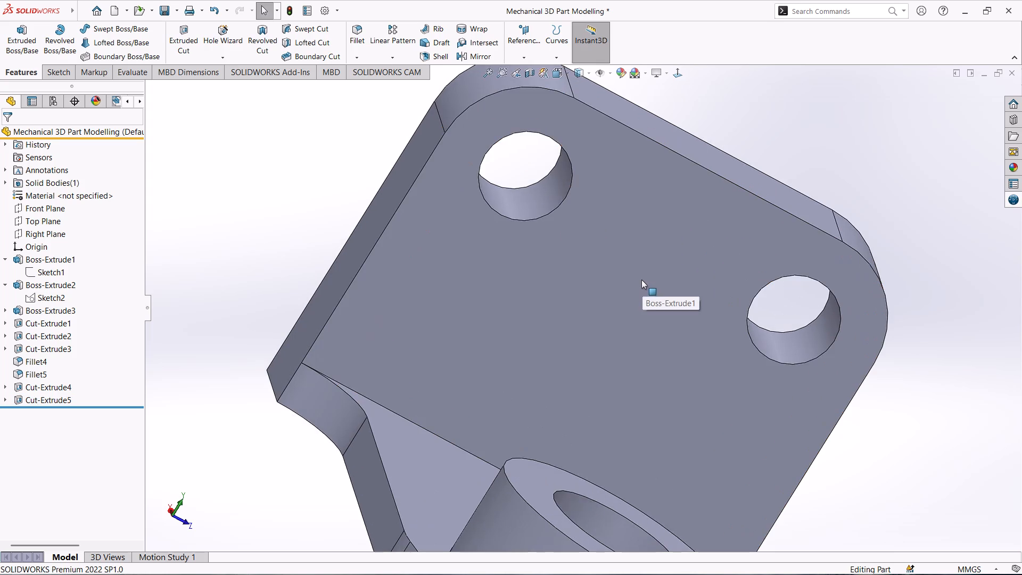
pyautogui.scroll(2, 641, 280)
pyautogui.scroll(2, 587, 273)
pyautogui.scroll(-2, 718, 311)
pyautogui.moveTo(781, 338); pyautogui.dragTo(691, 308, button='middle')
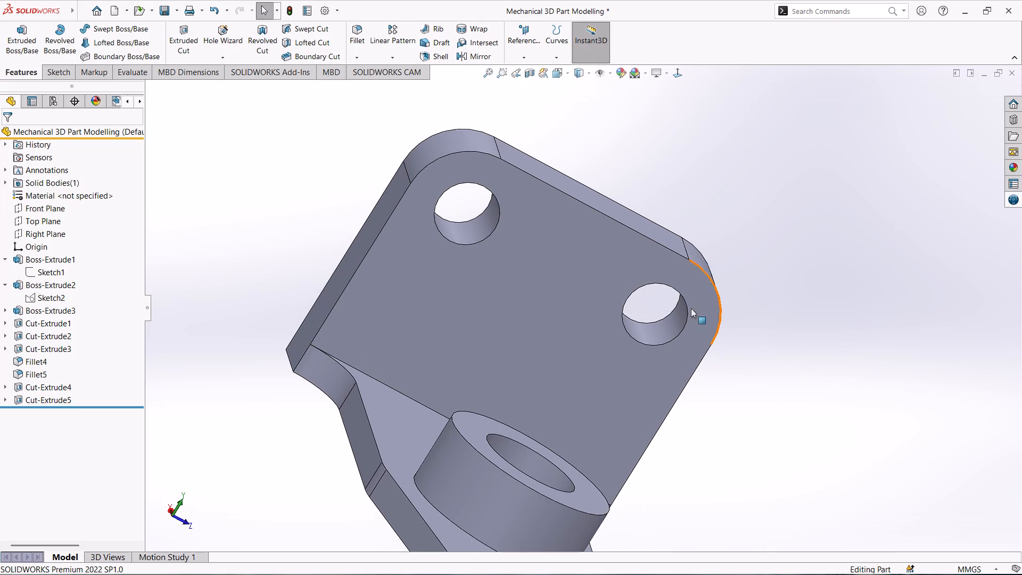
pyautogui.moveTo(691, 308); pyautogui.dragTo(665, 299, button='middle')
pyautogui.scroll(-1, 815, 352)
pyautogui.moveTo(815, 354); pyautogui.dragTo(751, 342, button='middle')
pyautogui.scroll(-3, 742, 360)
pyautogui.scroll(7, 740, 362)
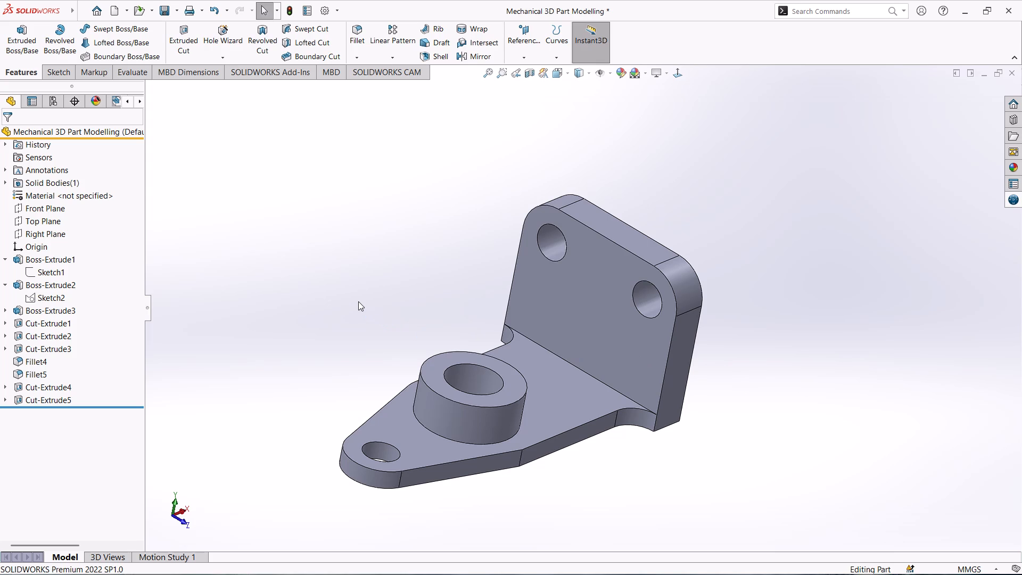
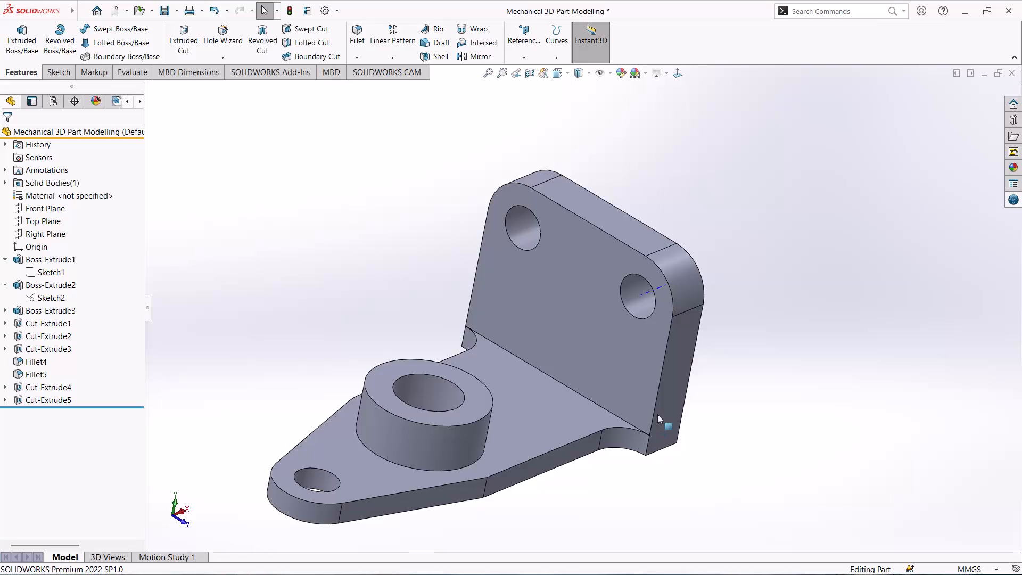
# Sketch a three-point arc on the Front Plane from the ring boss's top corner to the wall's top corner, radius about 83 mm.
pyautogui.moveTo(754, 445); pyautogui.dragTo(793, 441, button='middle')
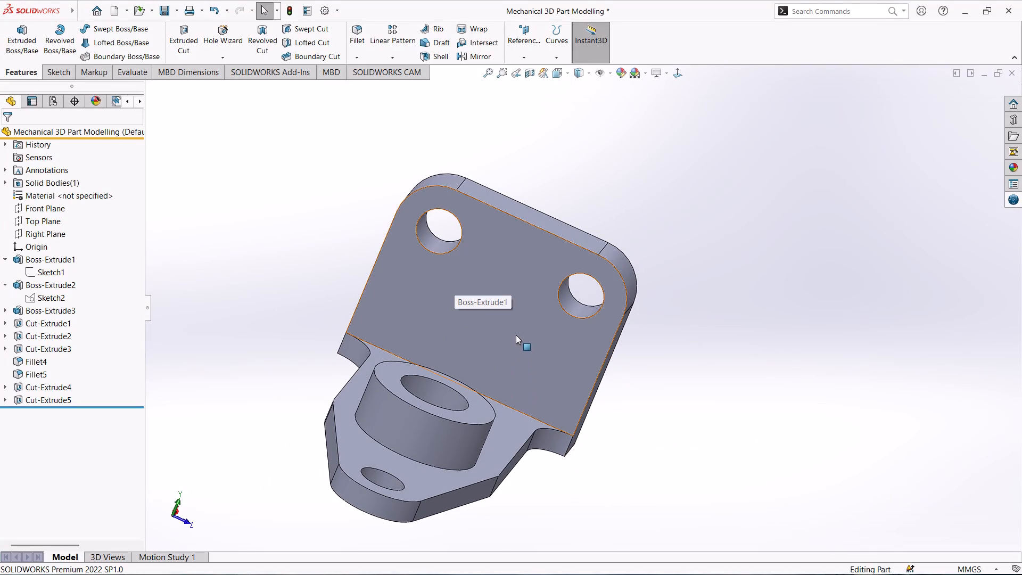
pyautogui.click(44, 211)
pyautogui.click(52, 195)
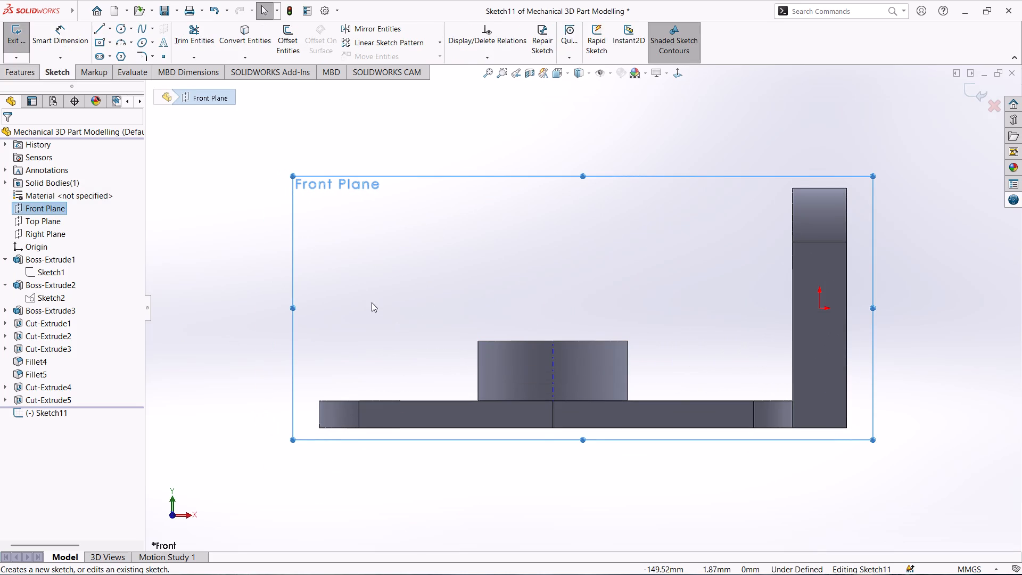
pyautogui.click(121, 38)
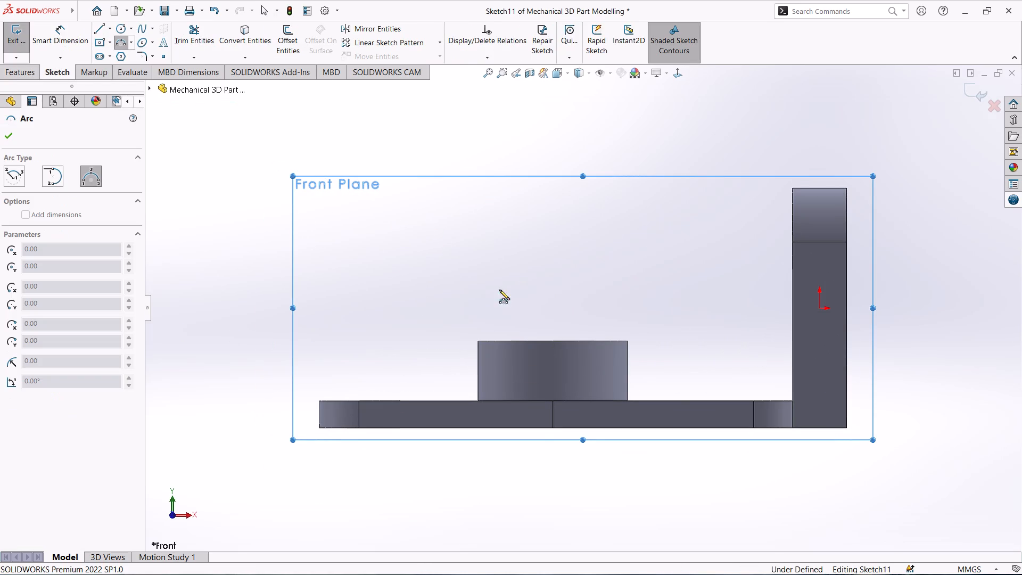
pyautogui.click(627, 340)
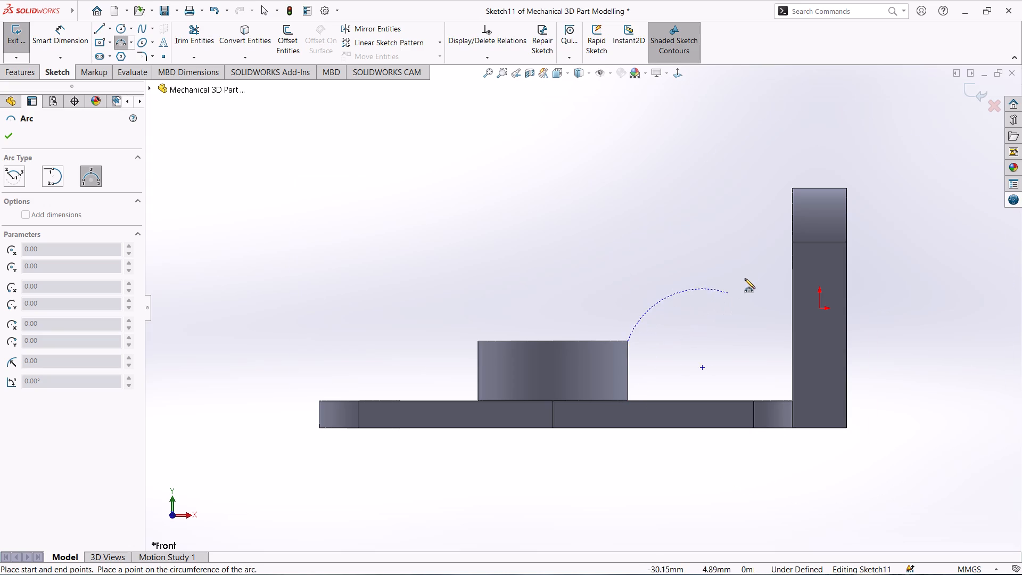
pyautogui.click(793, 188)
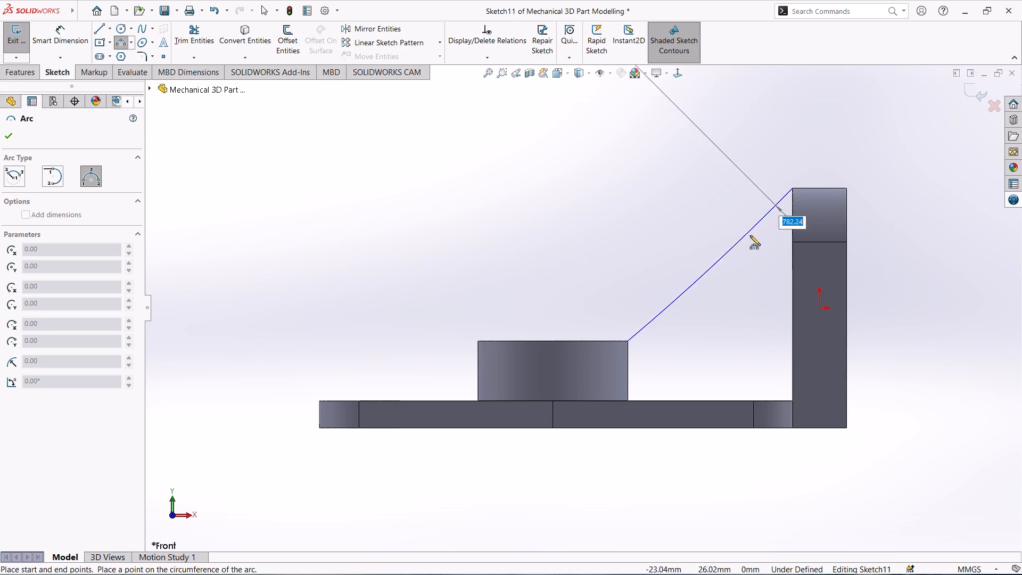
pyautogui.click(743, 269)
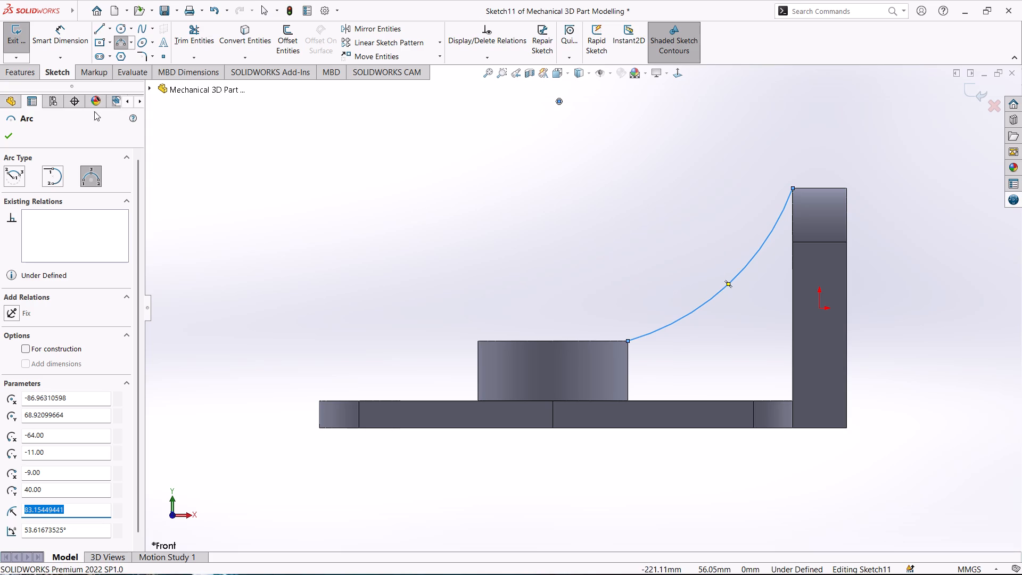
# Dimension the arc's radius at 80 mm and close the sketch.
pyautogui.click(66, 41)
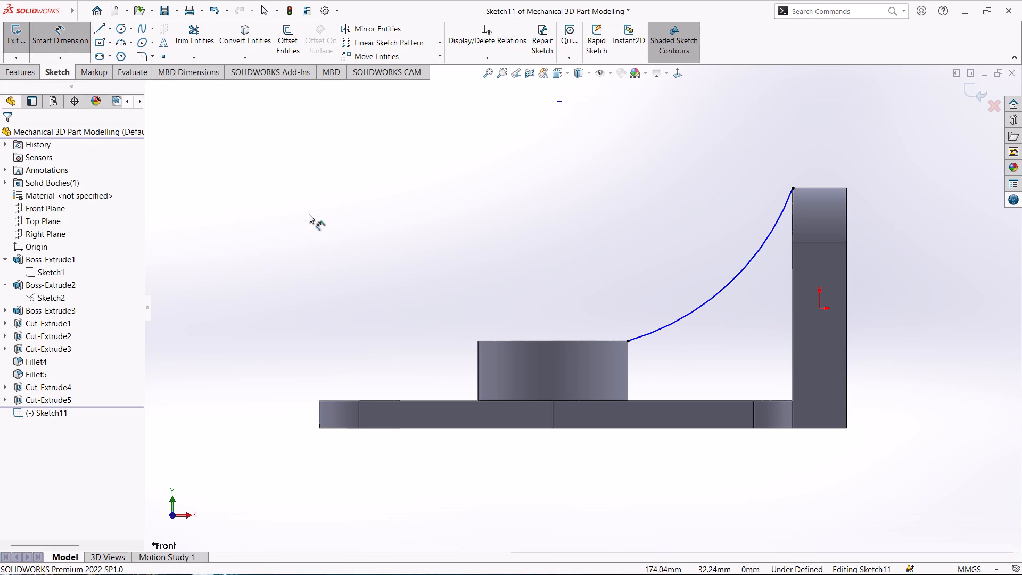
pyautogui.click(718, 290)
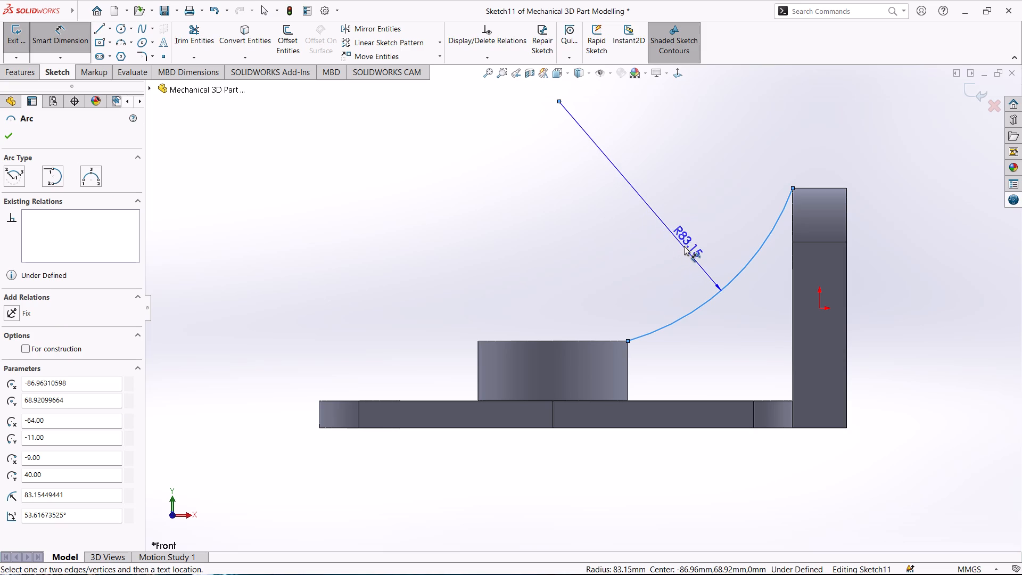
pyautogui.click(685, 245)
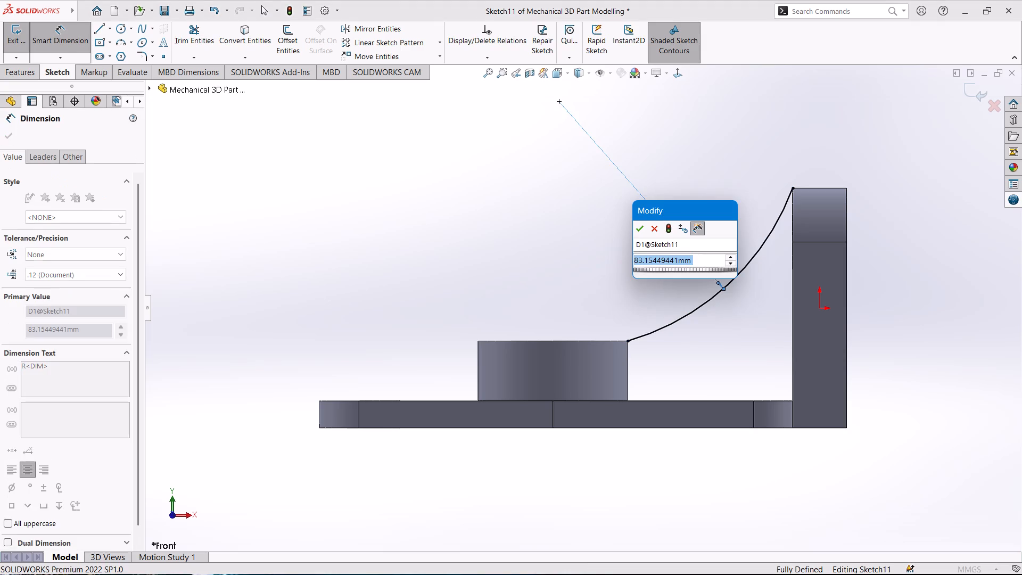
pyautogui.press('8')
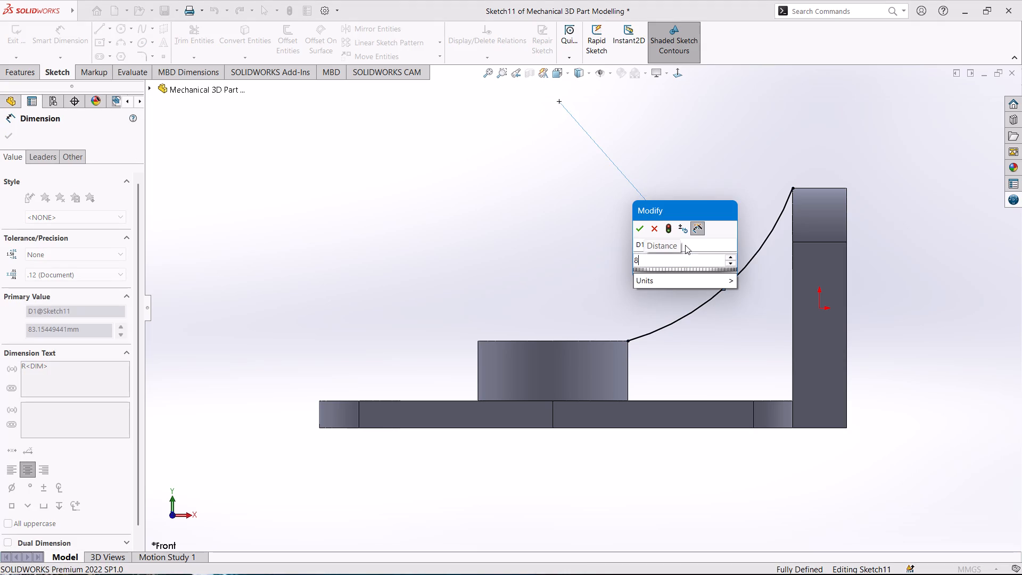
pyautogui.press('0')
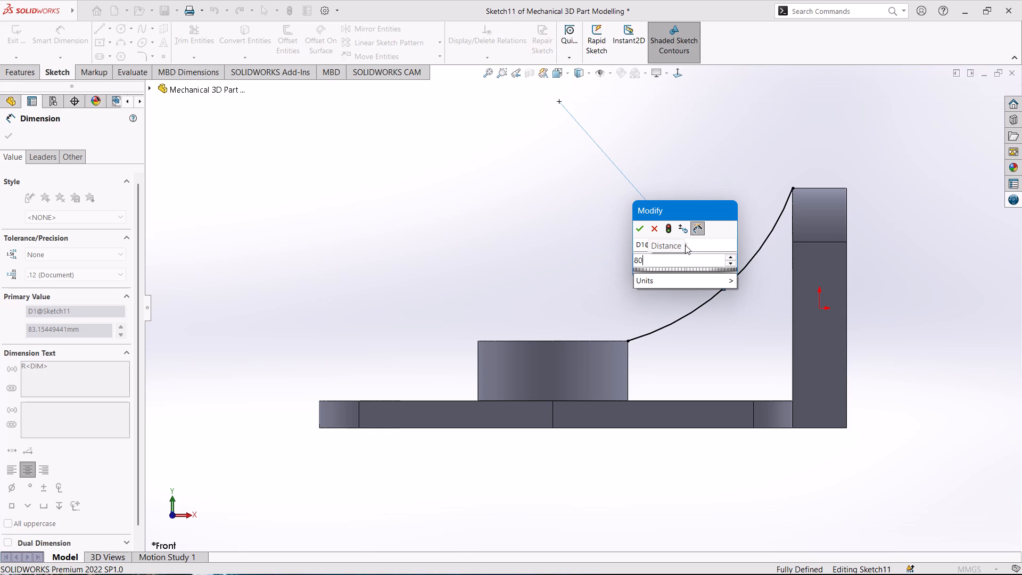
pyautogui.click(638, 228)
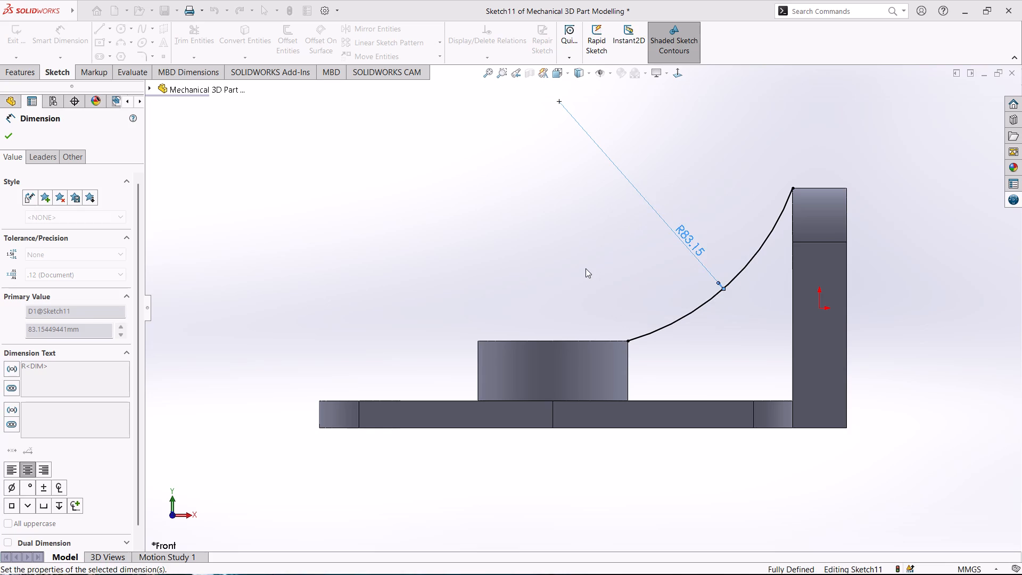
pyautogui.scroll(1, 580, 260)
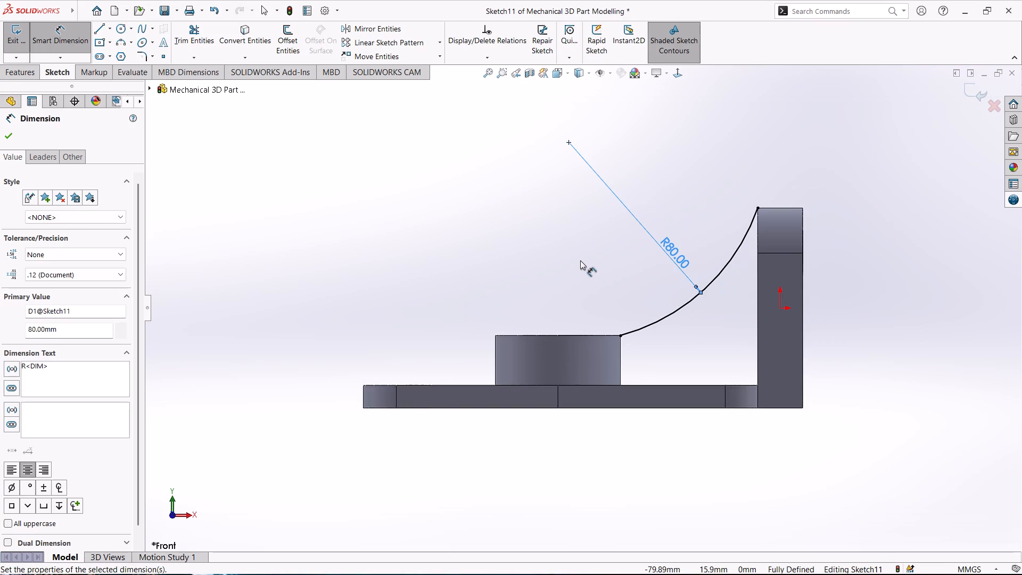
pyautogui.moveTo(554, 243); pyautogui.dragTo(611, 303, button='middle')
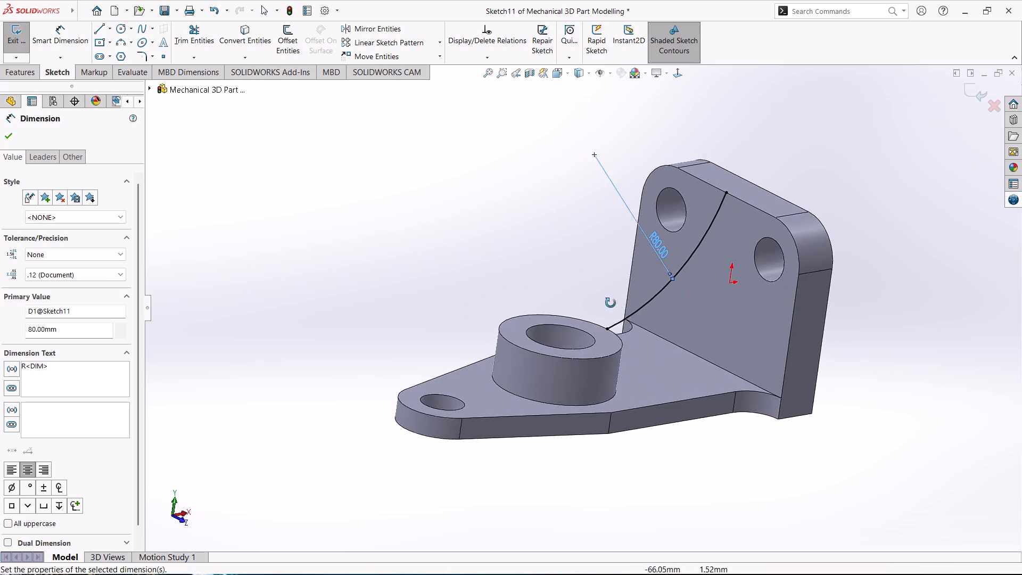
pyautogui.moveTo(611, 303); pyautogui.dragTo(621, 308, button='middle')
pyautogui.scroll(-2, 586, 265)
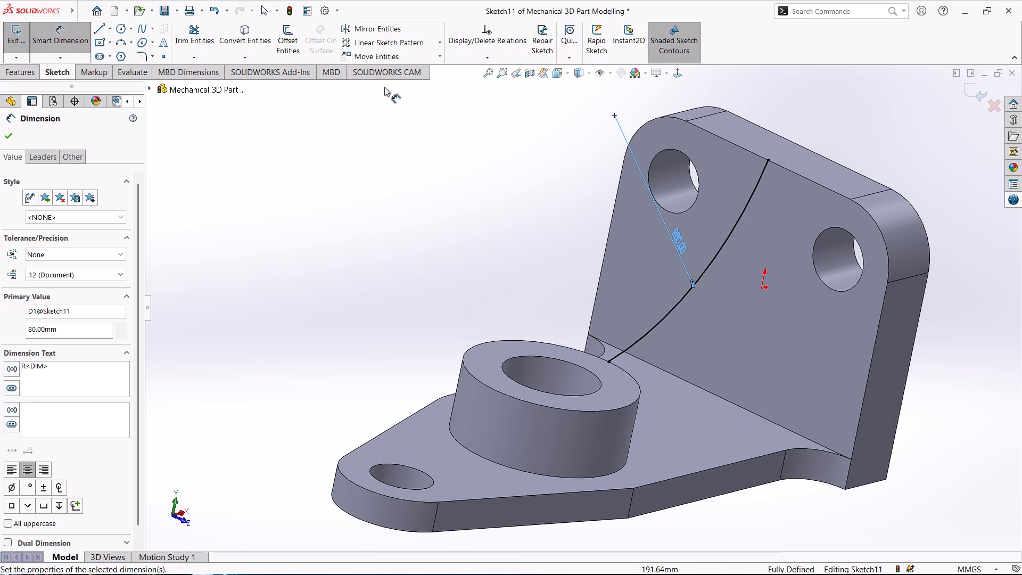
pyautogui.click(18, 39)
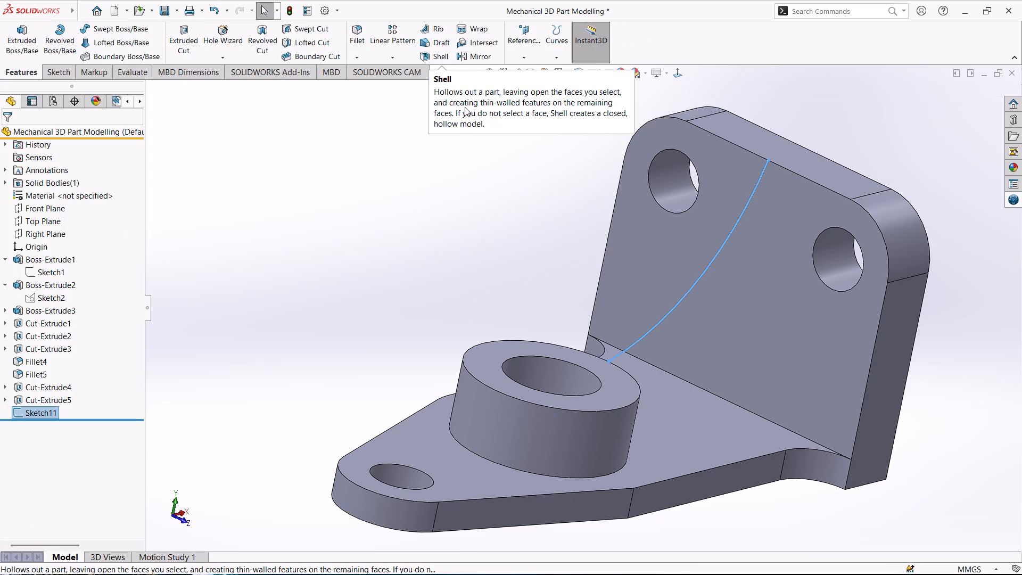
# Start a rib from the arc sketch and compare the thickness side options, ending on Both Sides with 10 mm thickness.
pyautogui.click(439, 30)
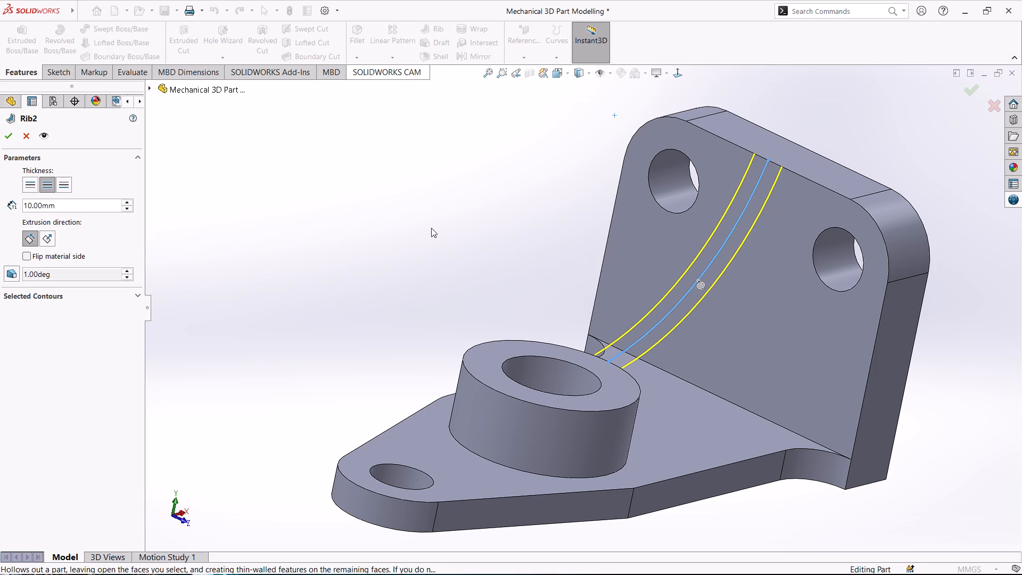
pyautogui.moveTo(436, 227); pyautogui.dragTo(473, 235, button='middle')
pyautogui.scroll(-2, 566, 223)
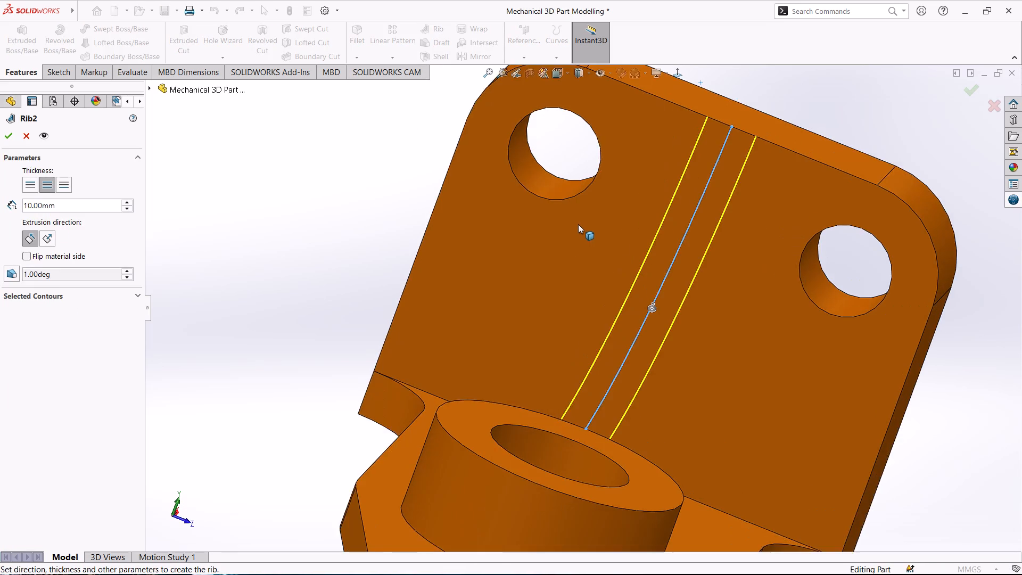
pyautogui.scroll(2, 580, 225)
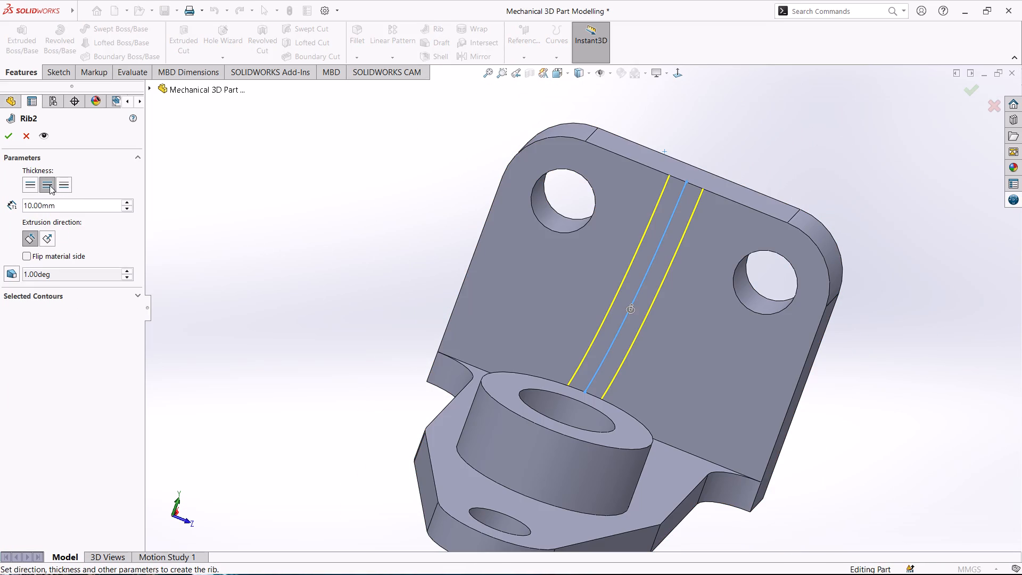
pyautogui.click(27, 185)
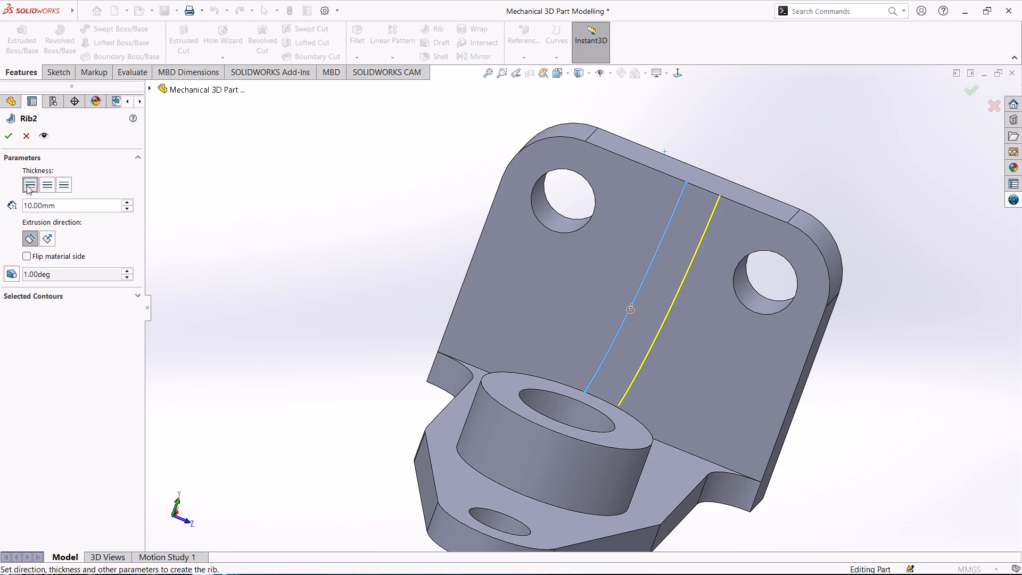
pyautogui.click(45, 185)
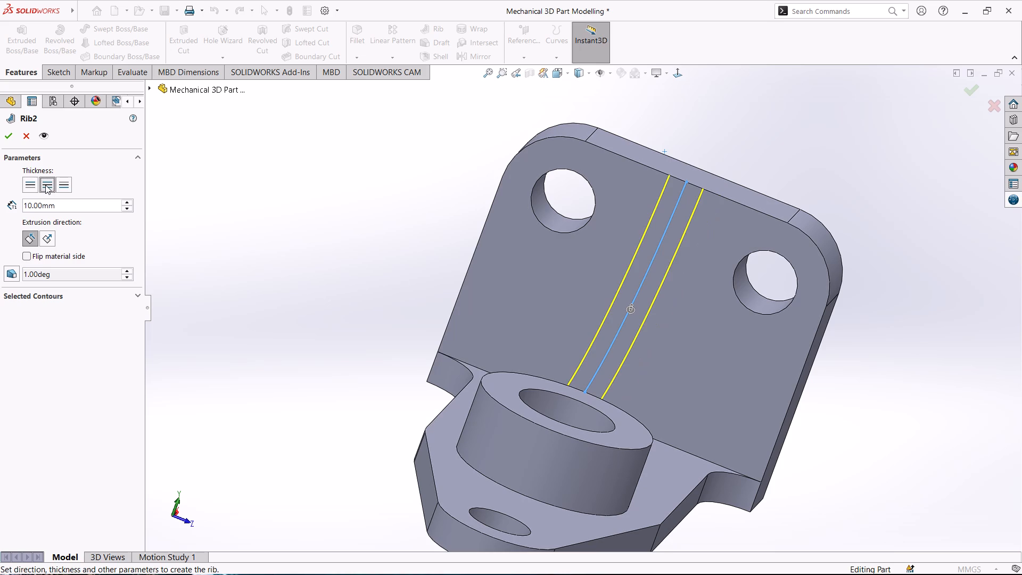
pyautogui.click(62, 185)
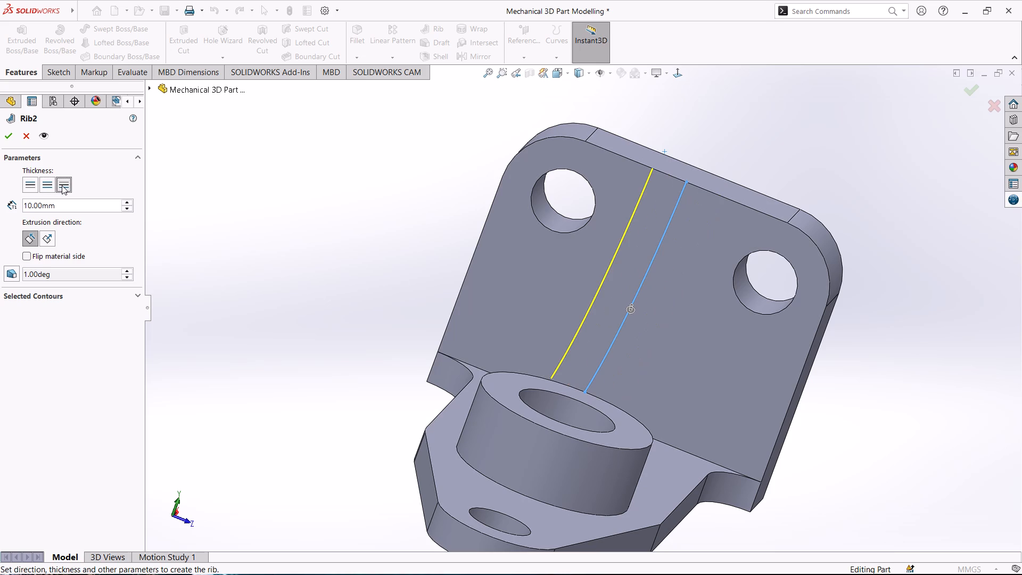
pyautogui.click(32, 183)
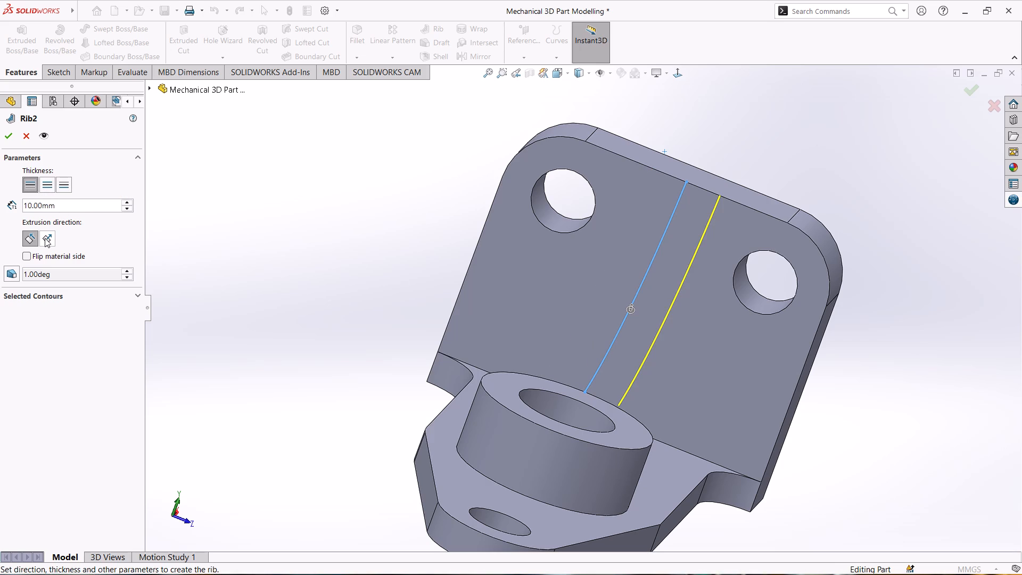
pyautogui.click(48, 183)
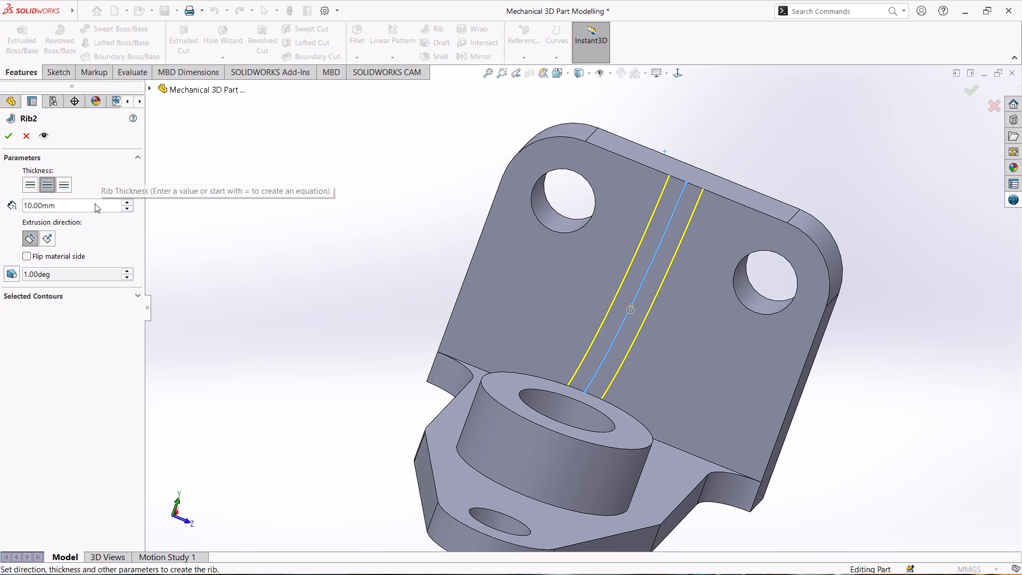
# Try to create the 10 mm rib with the extrusion direction Normal to Sketch and the material side flipped.
pyautogui.click(50, 239)
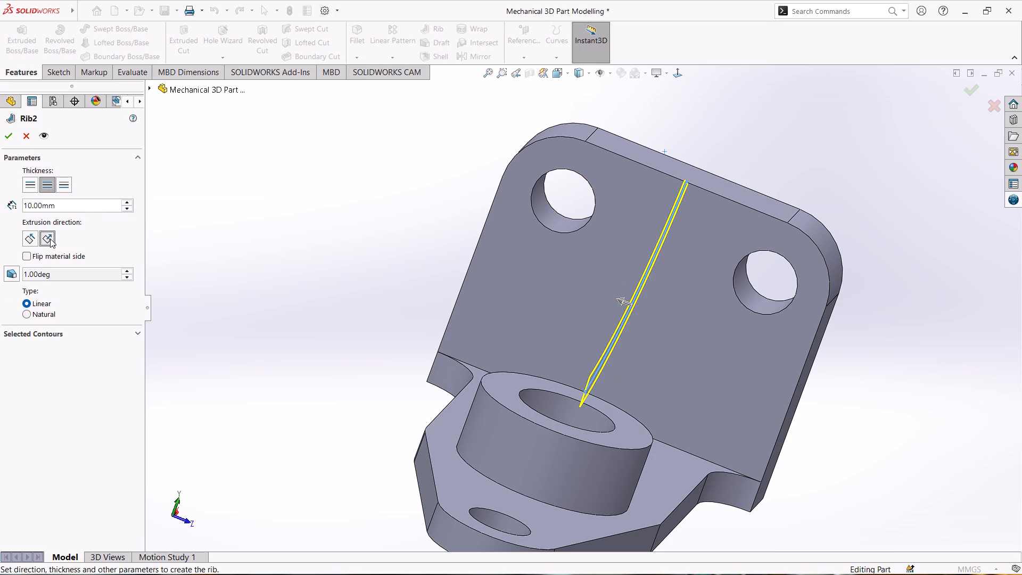
pyautogui.moveTo(297, 242); pyautogui.dragTo(330, 259, button='middle')
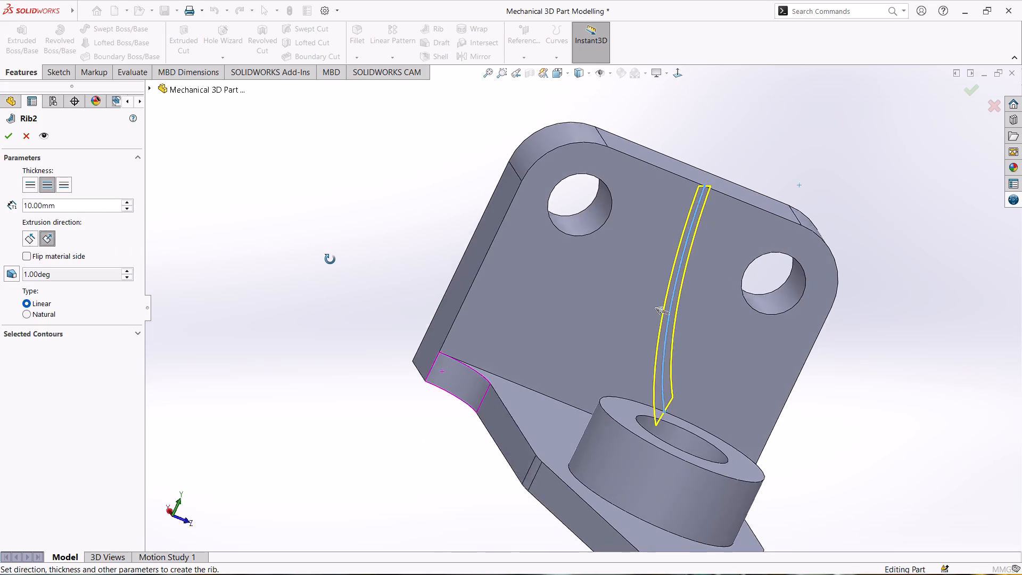
pyautogui.moveTo(330, 259); pyautogui.dragTo(313, 287, button='middle')
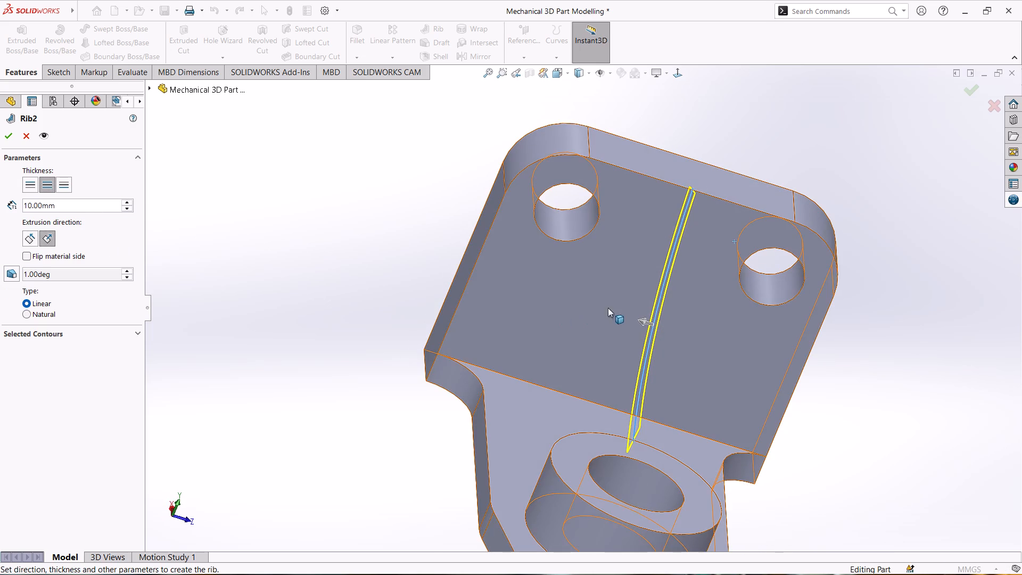
pyautogui.click(644, 323)
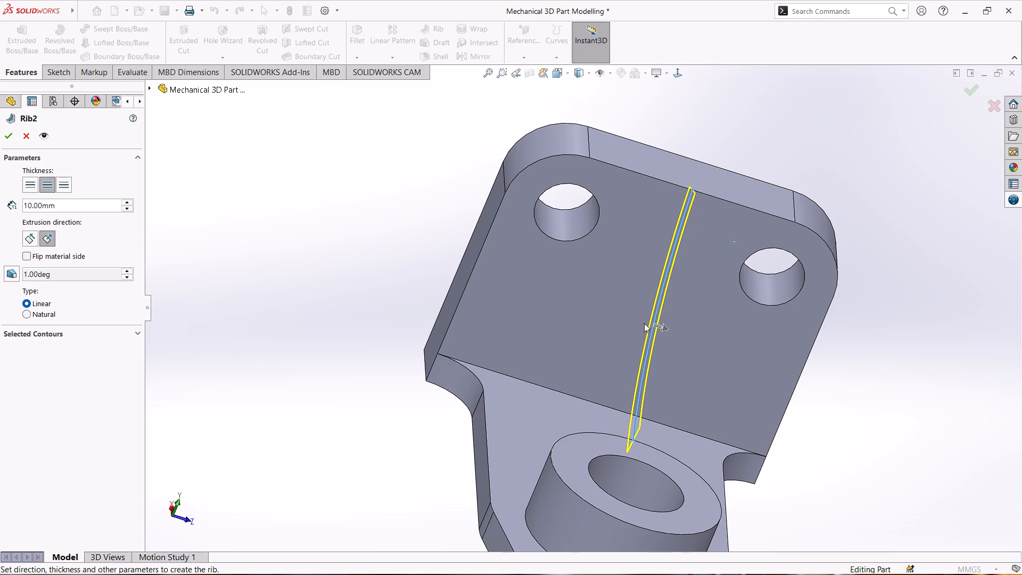
pyautogui.moveTo(878, 356); pyautogui.dragTo(806, 335, button='middle')
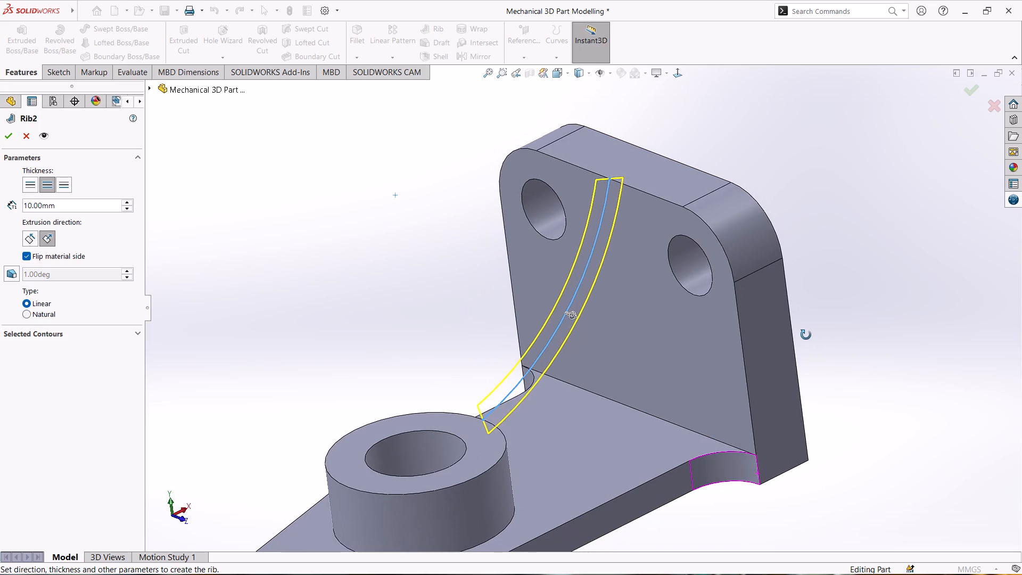
pyautogui.moveTo(806, 335); pyautogui.dragTo(843, 334, button='middle')
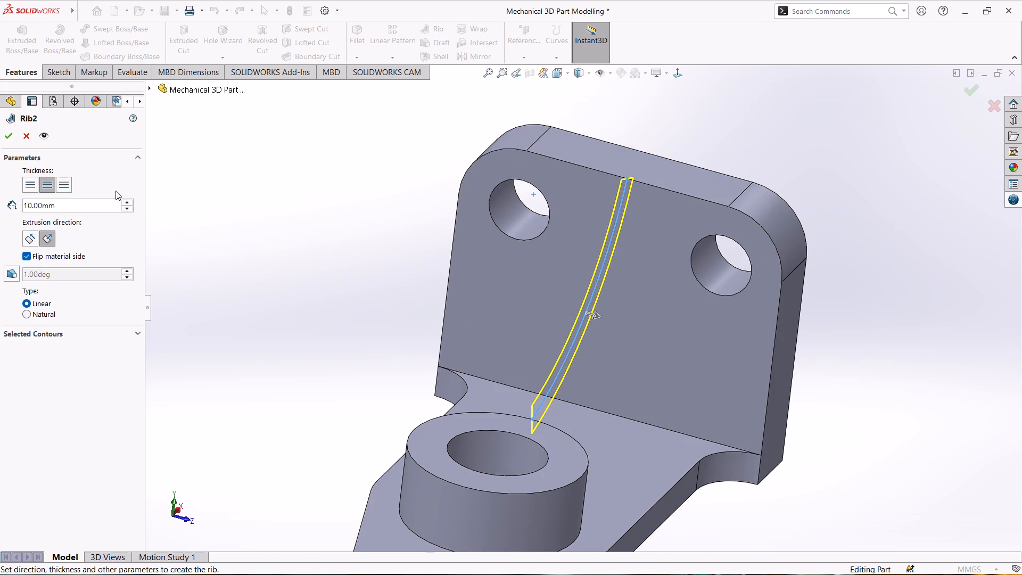
pyautogui.click(12, 139)
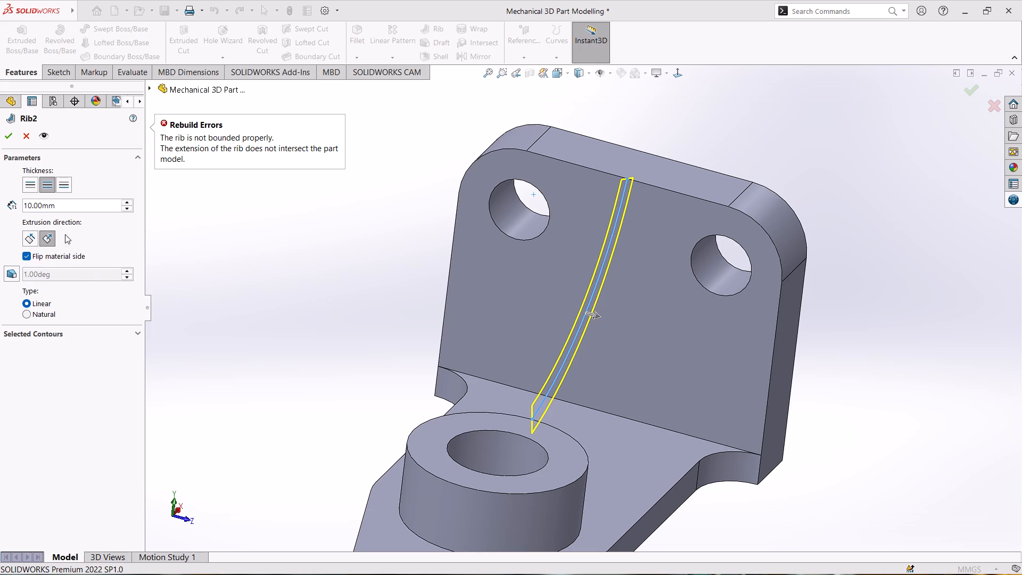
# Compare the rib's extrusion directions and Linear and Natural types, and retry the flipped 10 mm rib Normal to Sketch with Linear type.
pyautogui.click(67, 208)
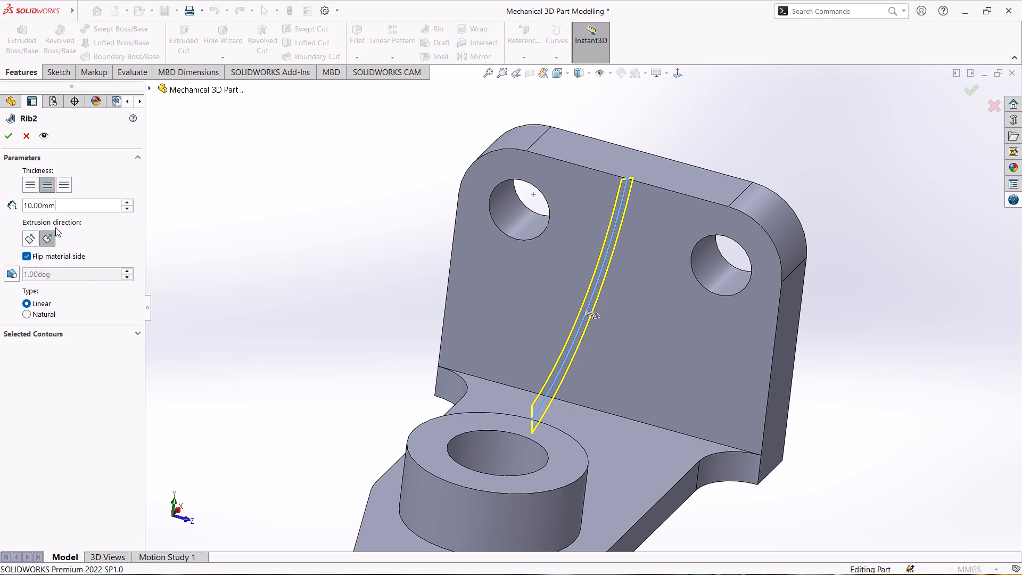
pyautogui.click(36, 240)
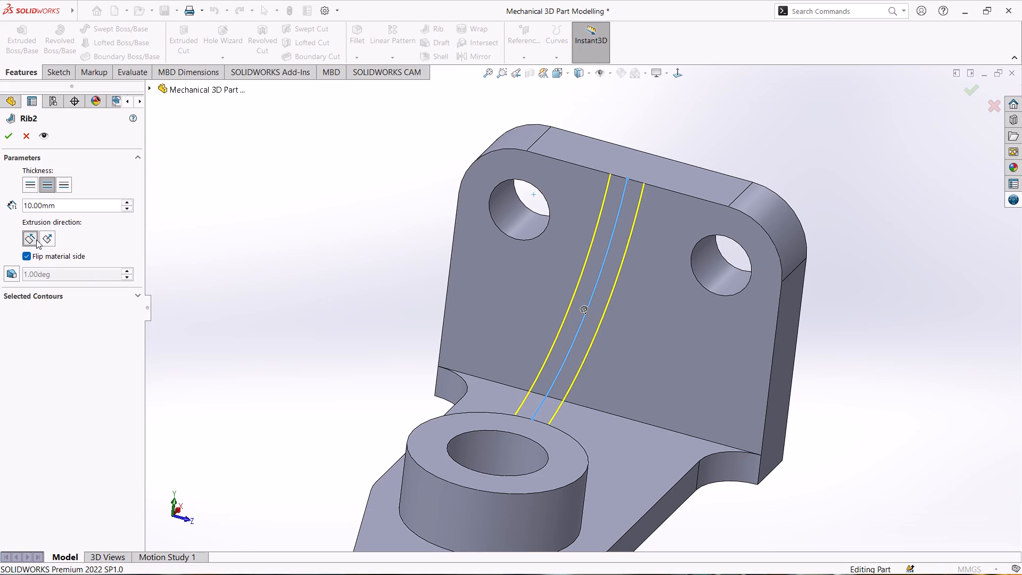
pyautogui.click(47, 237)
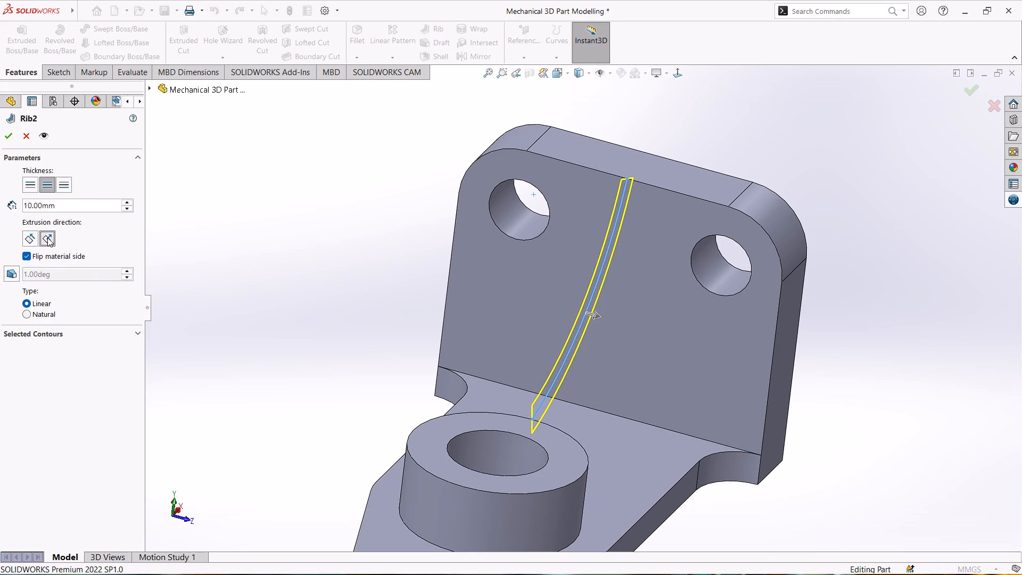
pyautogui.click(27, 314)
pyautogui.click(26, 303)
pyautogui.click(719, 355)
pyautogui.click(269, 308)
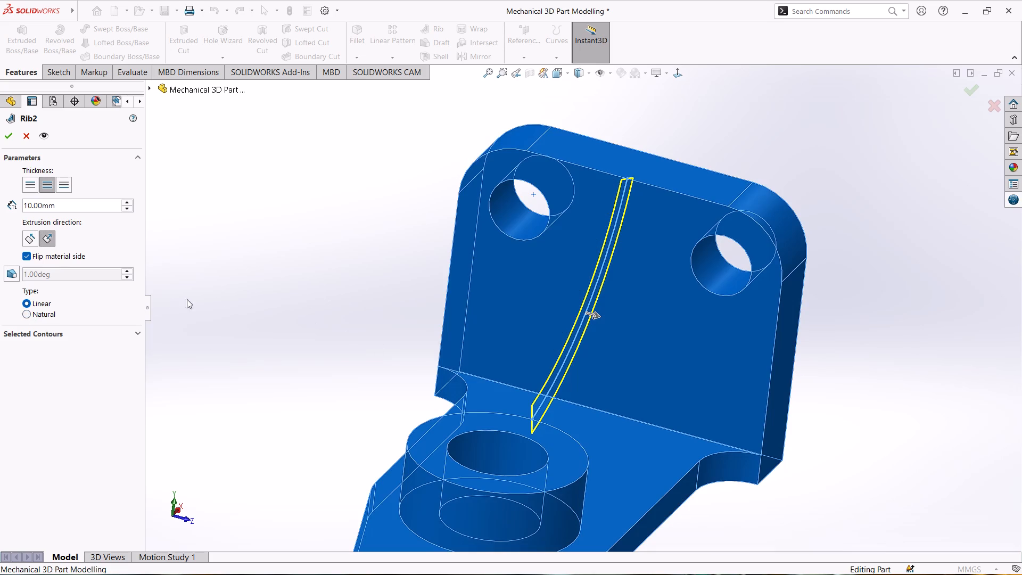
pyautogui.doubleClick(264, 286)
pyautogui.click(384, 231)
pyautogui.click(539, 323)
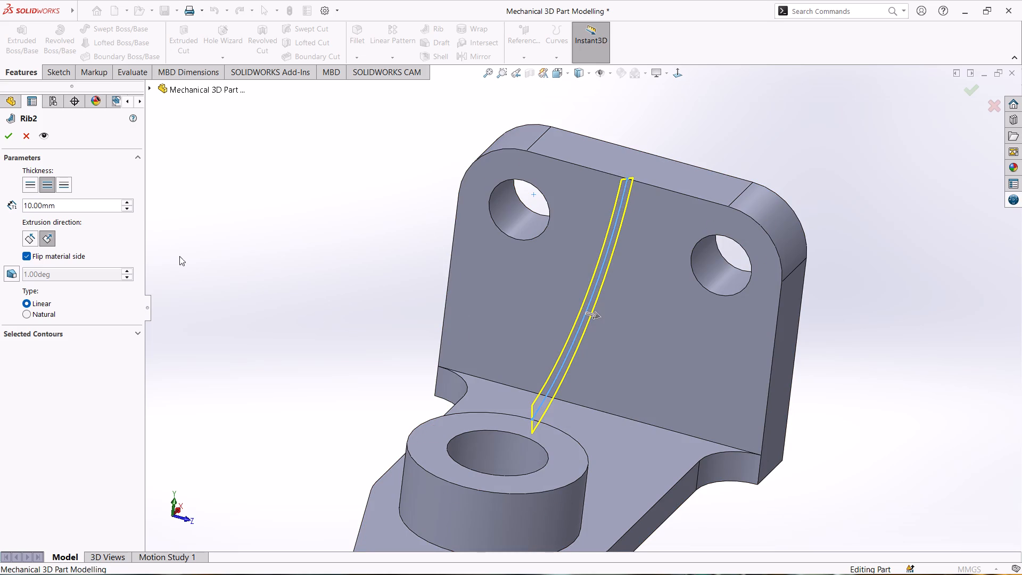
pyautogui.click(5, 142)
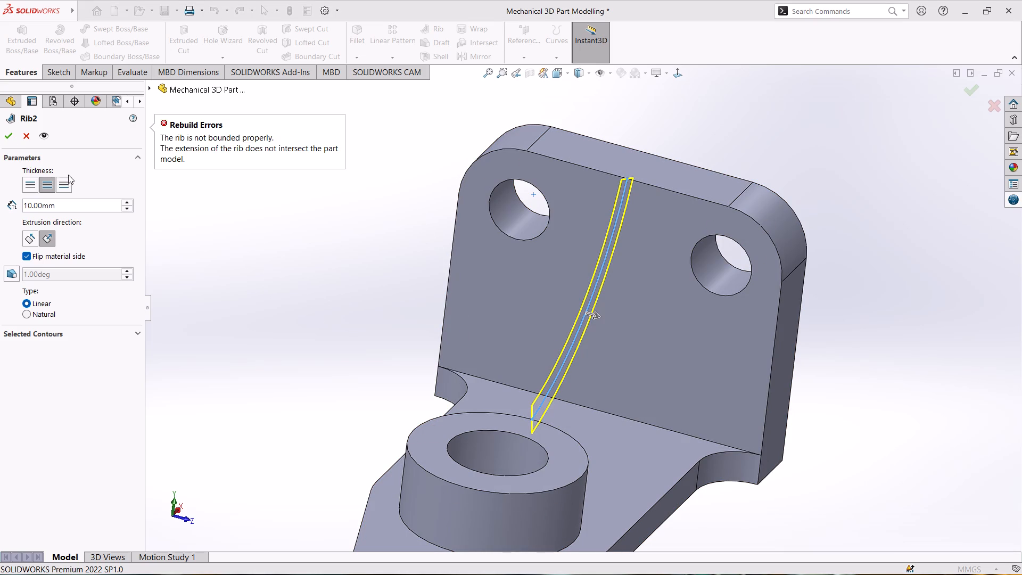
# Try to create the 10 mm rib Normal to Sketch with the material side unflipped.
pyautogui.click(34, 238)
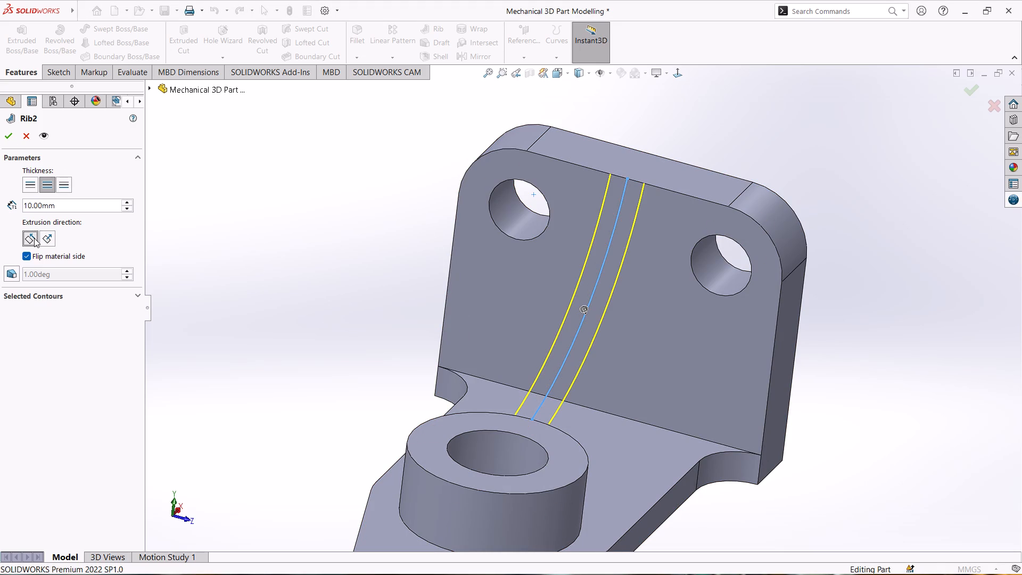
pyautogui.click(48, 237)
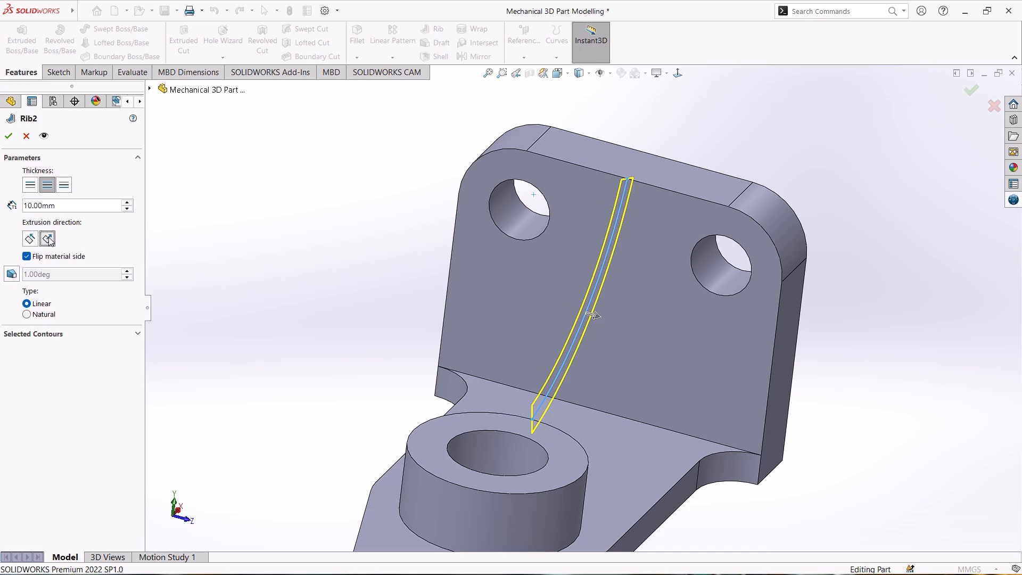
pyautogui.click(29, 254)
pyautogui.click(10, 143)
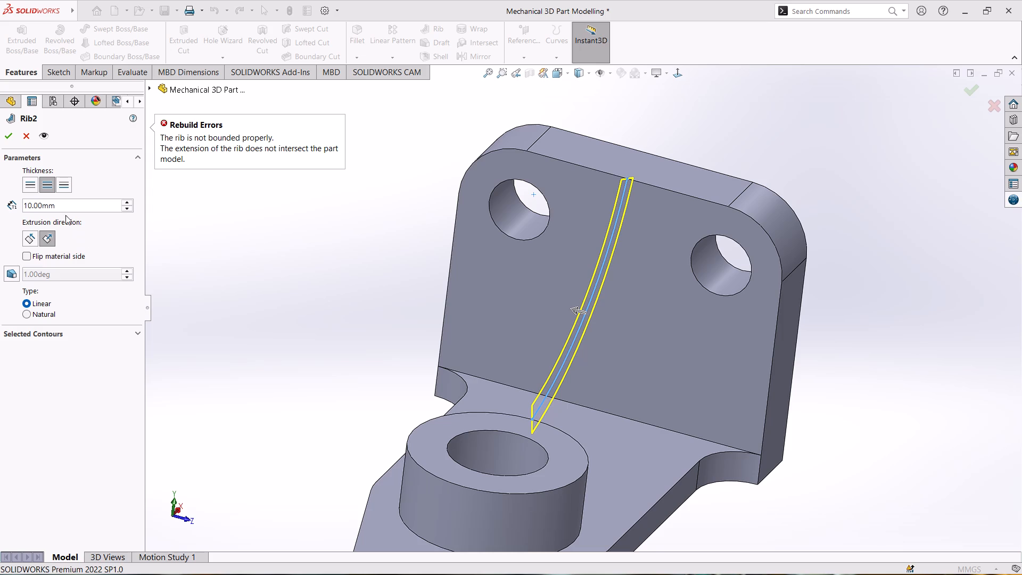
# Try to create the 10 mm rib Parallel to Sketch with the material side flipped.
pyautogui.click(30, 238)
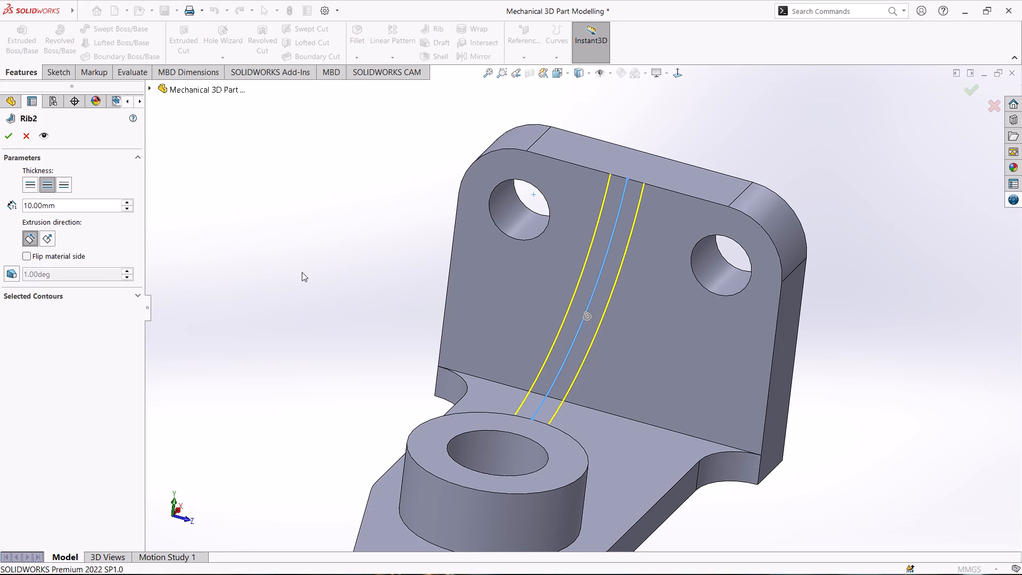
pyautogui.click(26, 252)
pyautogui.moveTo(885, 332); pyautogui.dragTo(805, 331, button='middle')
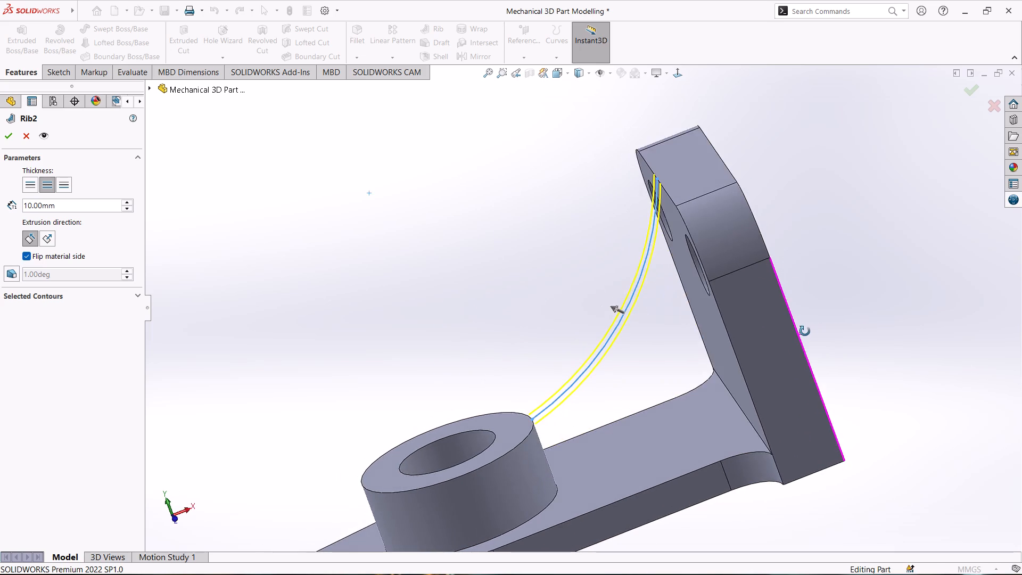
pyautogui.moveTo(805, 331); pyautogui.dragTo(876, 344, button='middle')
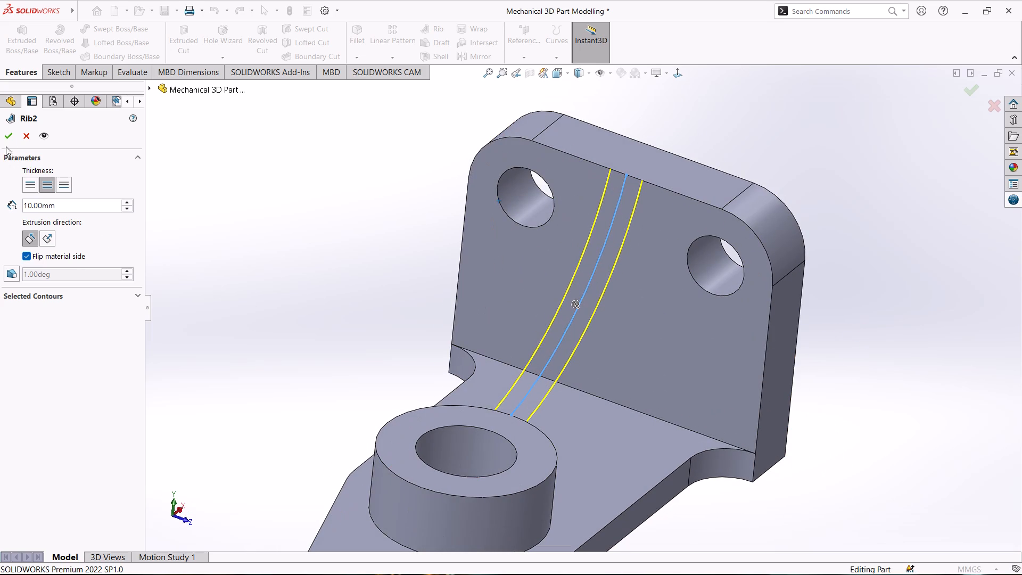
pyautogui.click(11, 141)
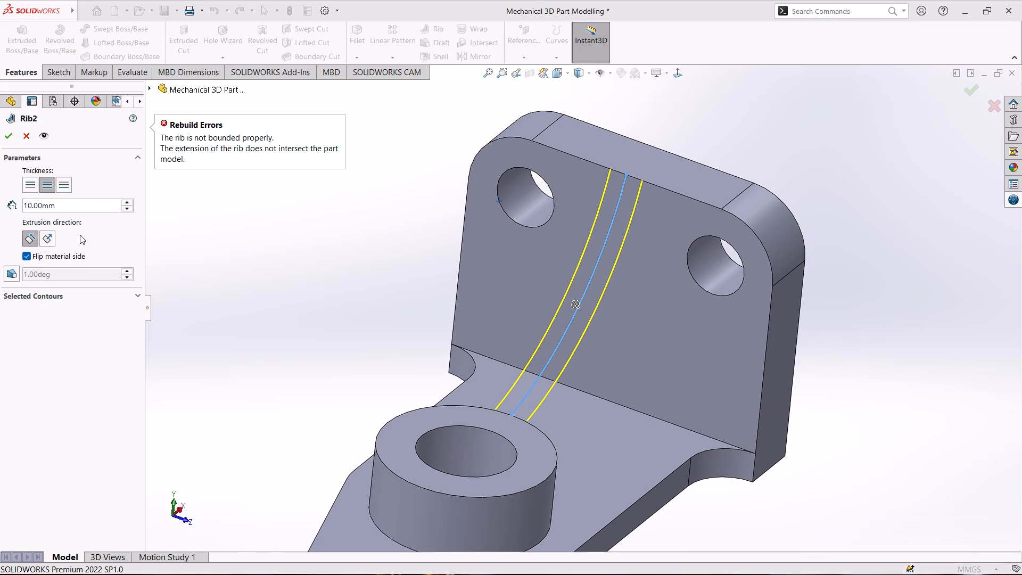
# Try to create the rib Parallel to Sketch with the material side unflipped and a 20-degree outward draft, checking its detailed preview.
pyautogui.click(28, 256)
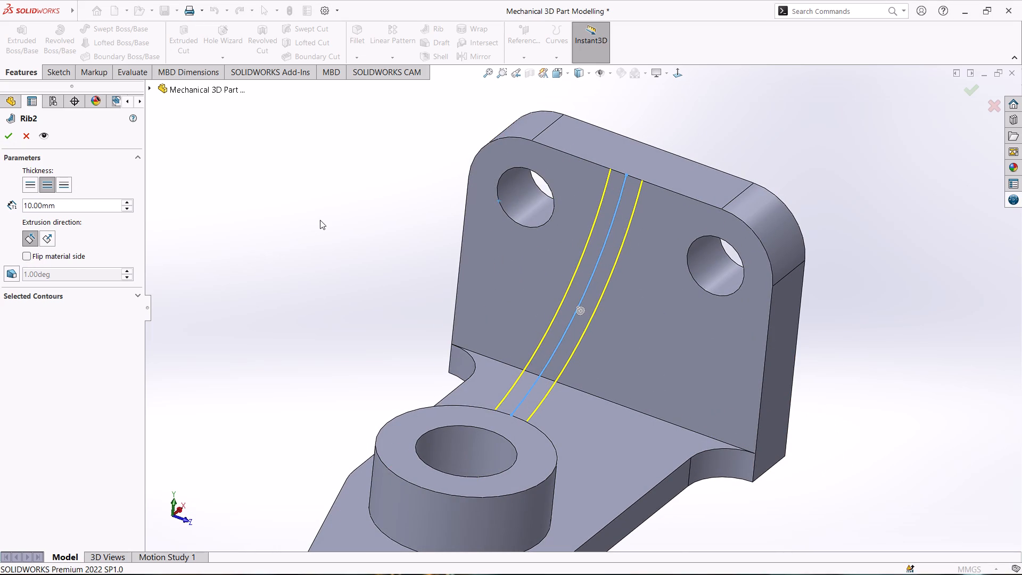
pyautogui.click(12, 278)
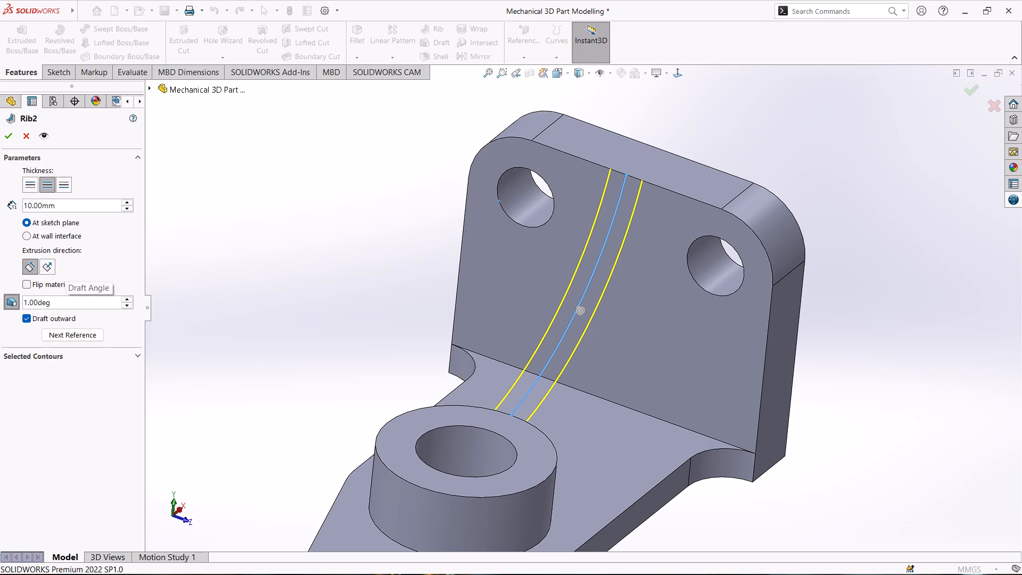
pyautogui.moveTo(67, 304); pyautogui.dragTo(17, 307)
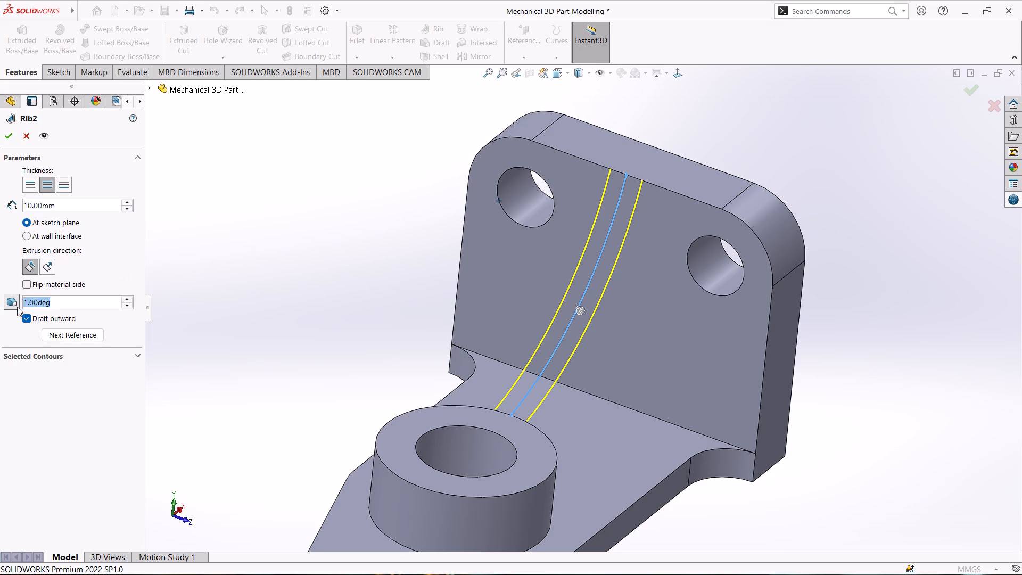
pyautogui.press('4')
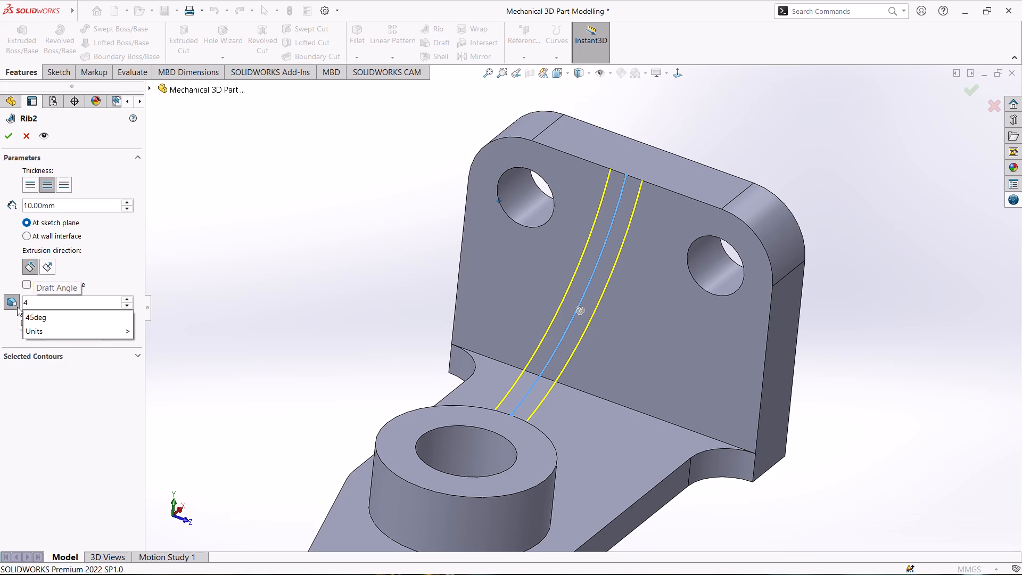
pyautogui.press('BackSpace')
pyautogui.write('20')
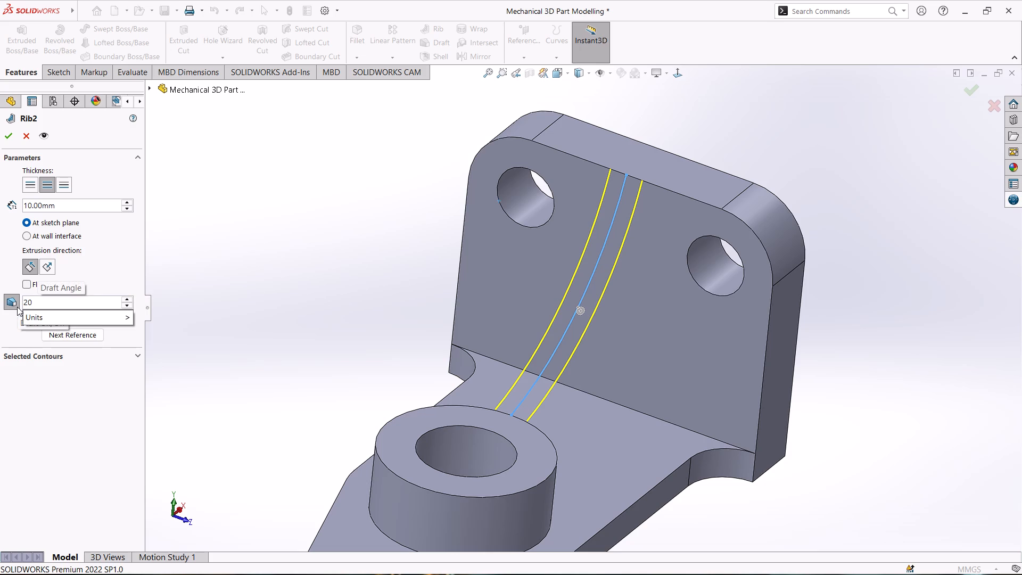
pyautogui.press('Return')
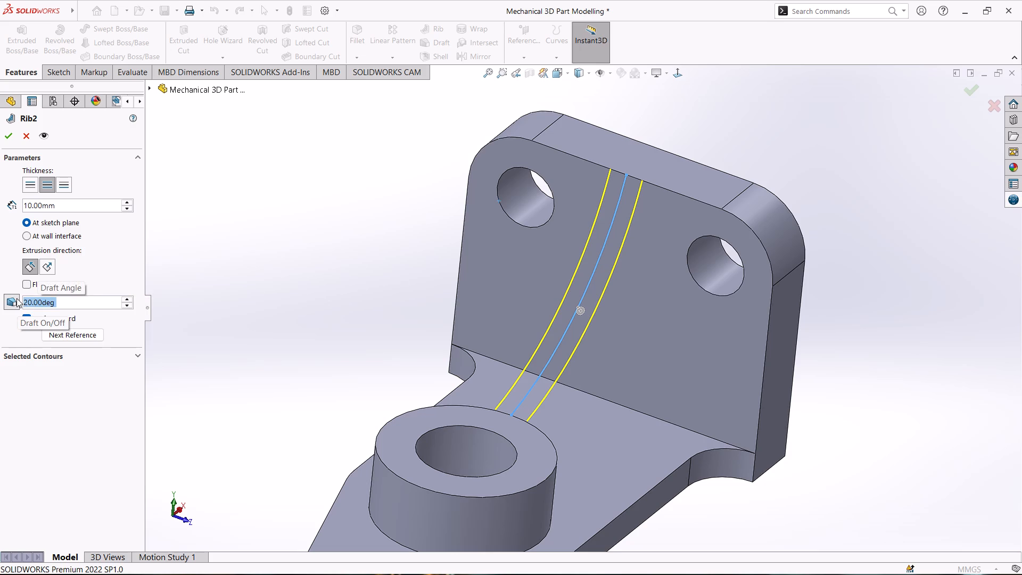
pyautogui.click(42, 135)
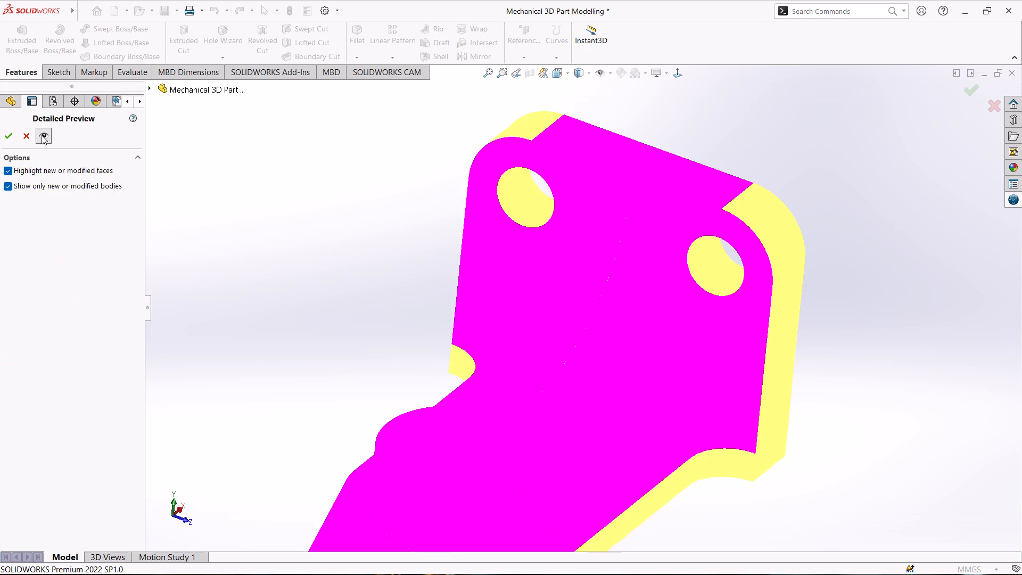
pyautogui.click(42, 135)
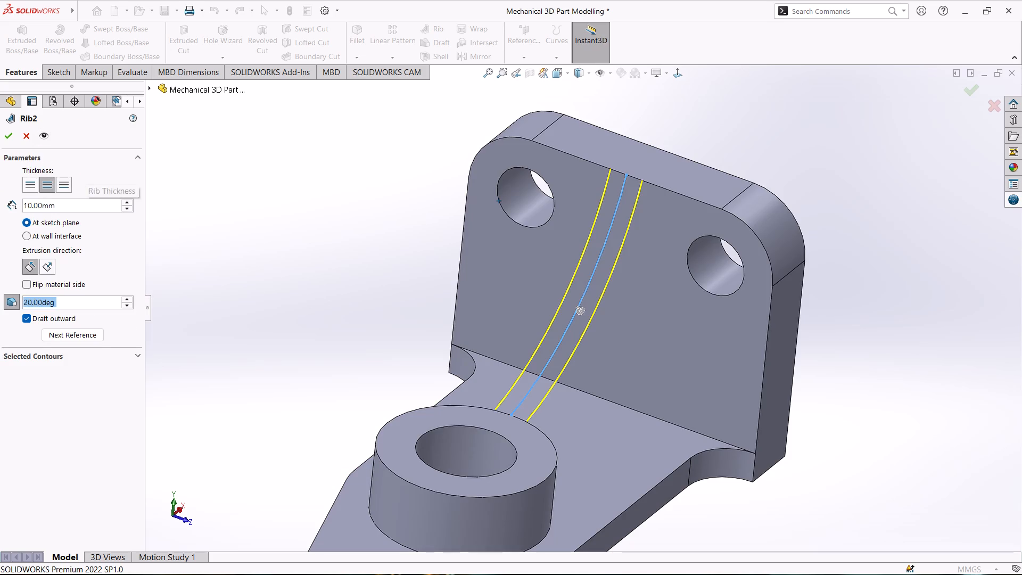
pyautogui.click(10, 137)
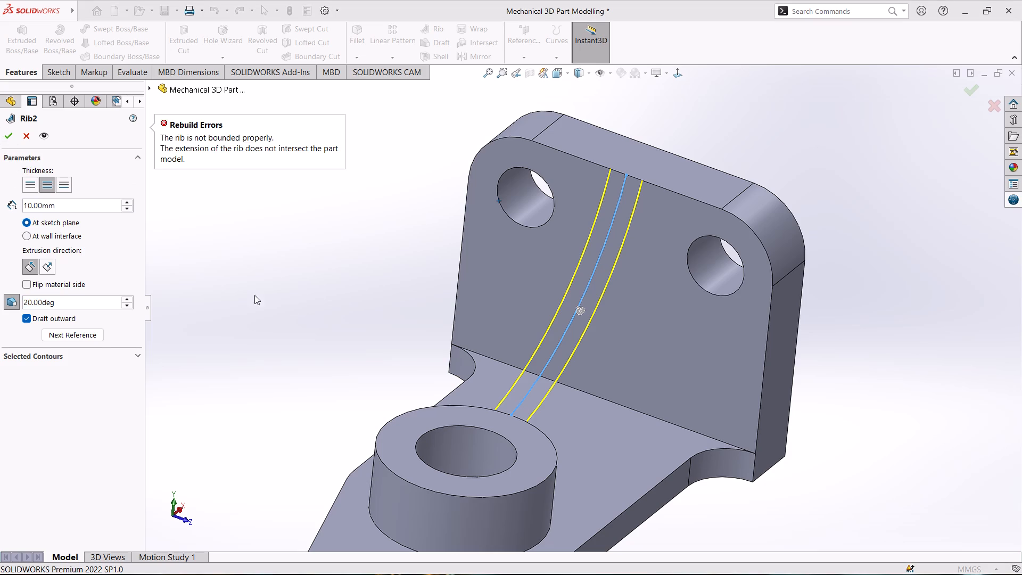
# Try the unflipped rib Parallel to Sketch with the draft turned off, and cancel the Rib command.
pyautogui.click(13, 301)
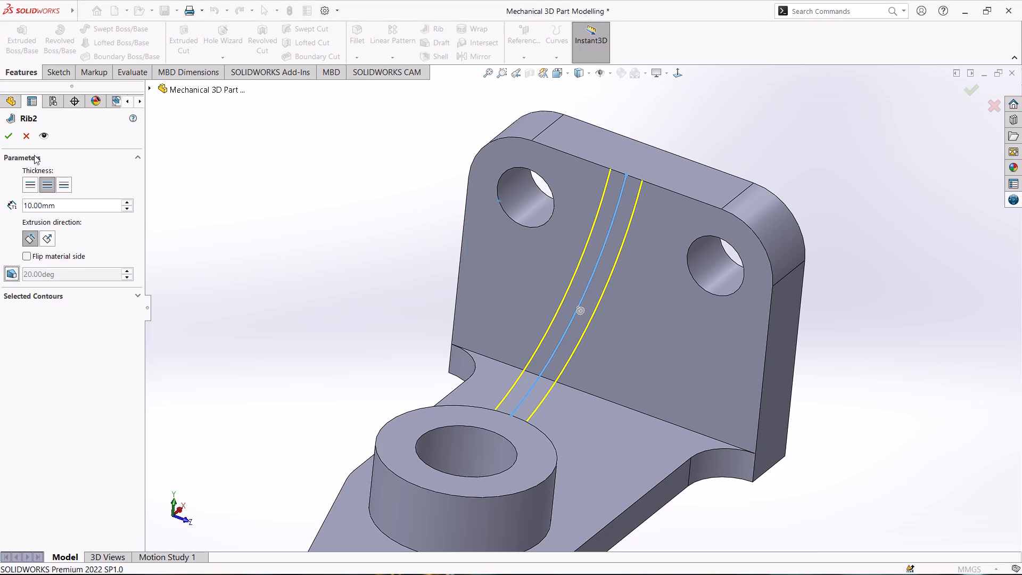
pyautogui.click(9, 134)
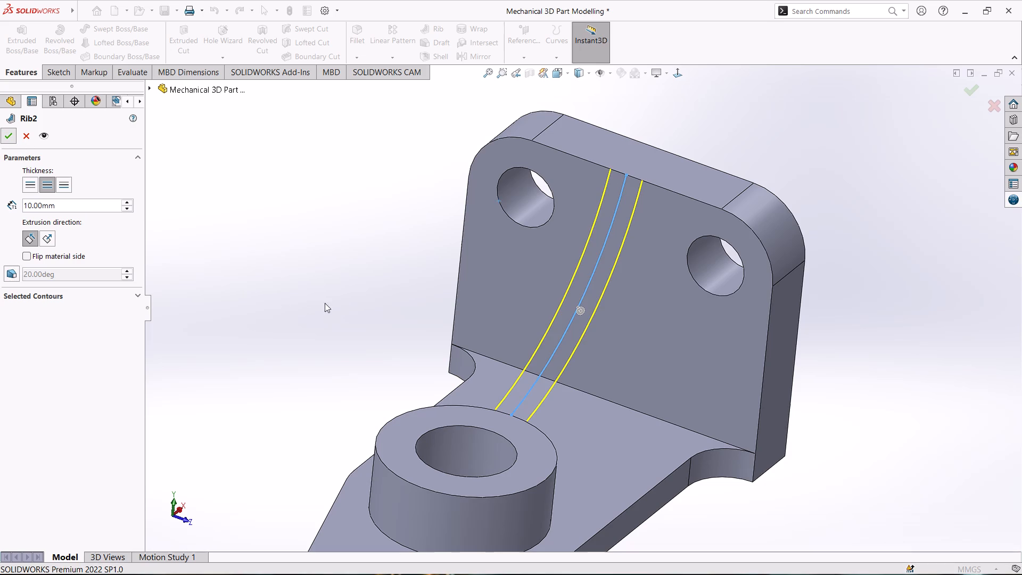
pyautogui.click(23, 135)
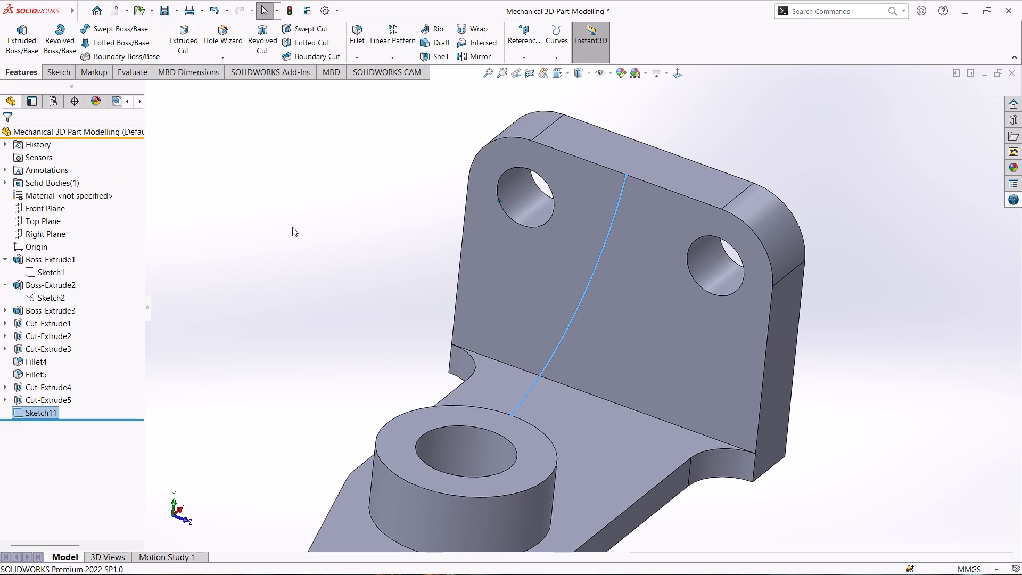
# Rebuild the part and save it.
pyautogui.click(287, 10)
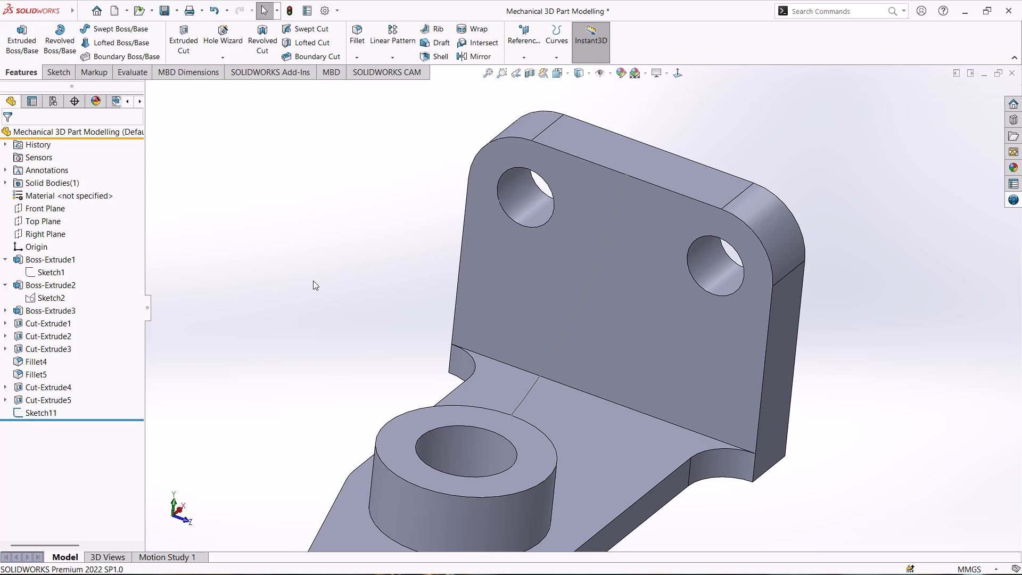
pyautogui.hotkey('ctrl', 's')
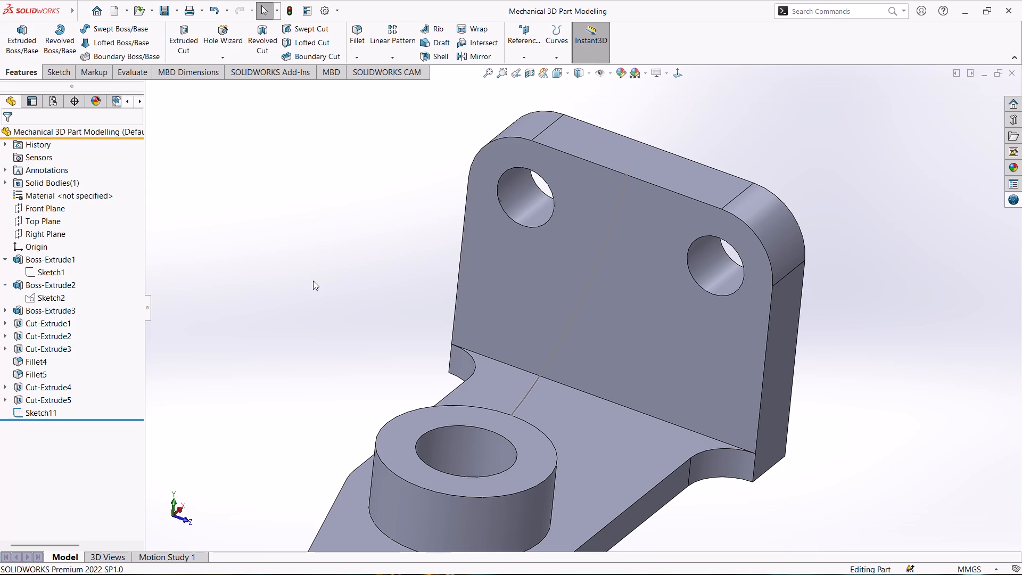
# Create a 10 mm Both Sides rib from the arc sketch, Parallel to Sketch, with the material side unflipped and no draft.
pyautogui.click(36, 412)
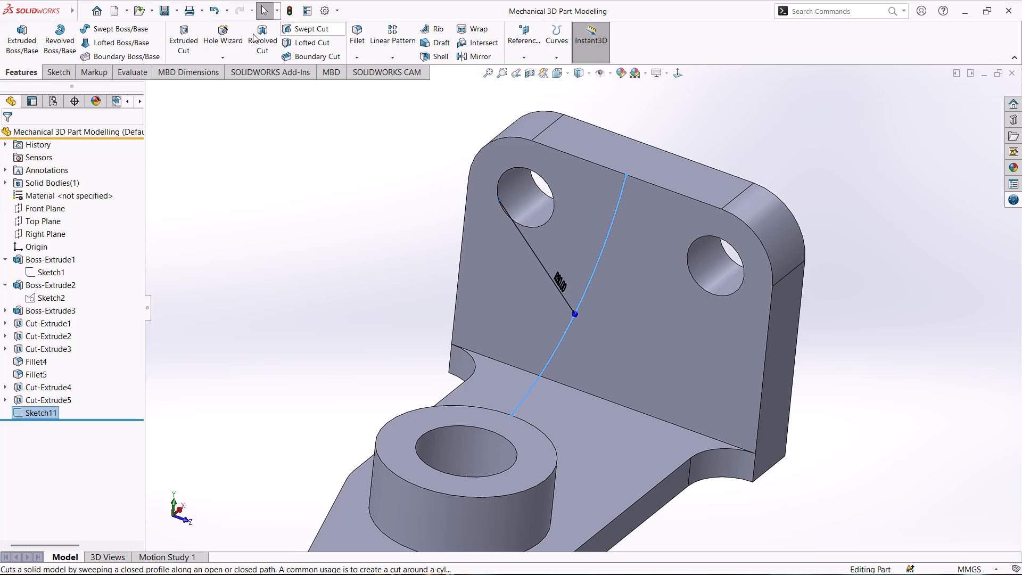
pyautogui.click(428, 32)
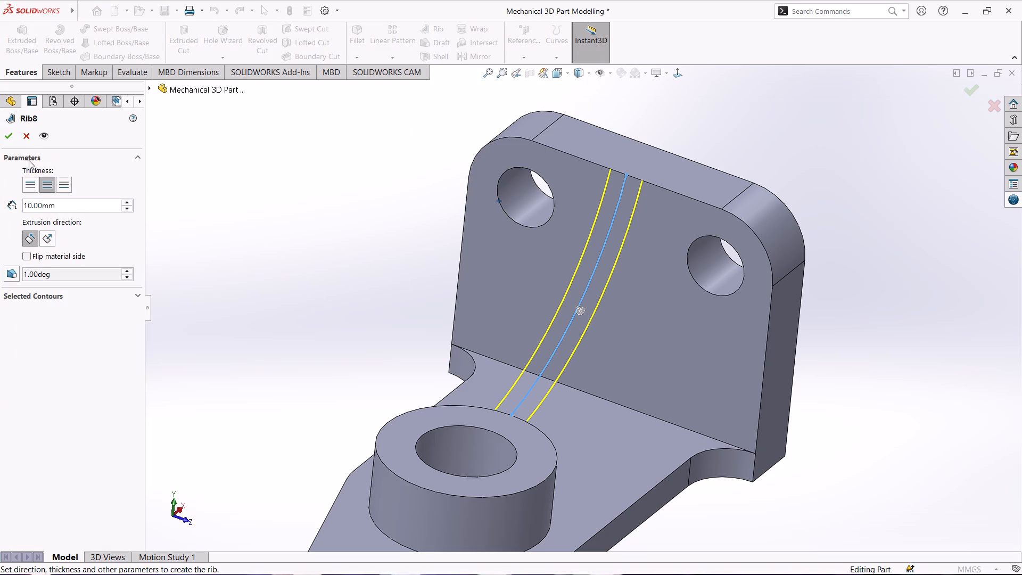
pyautogui.click(7, 135)
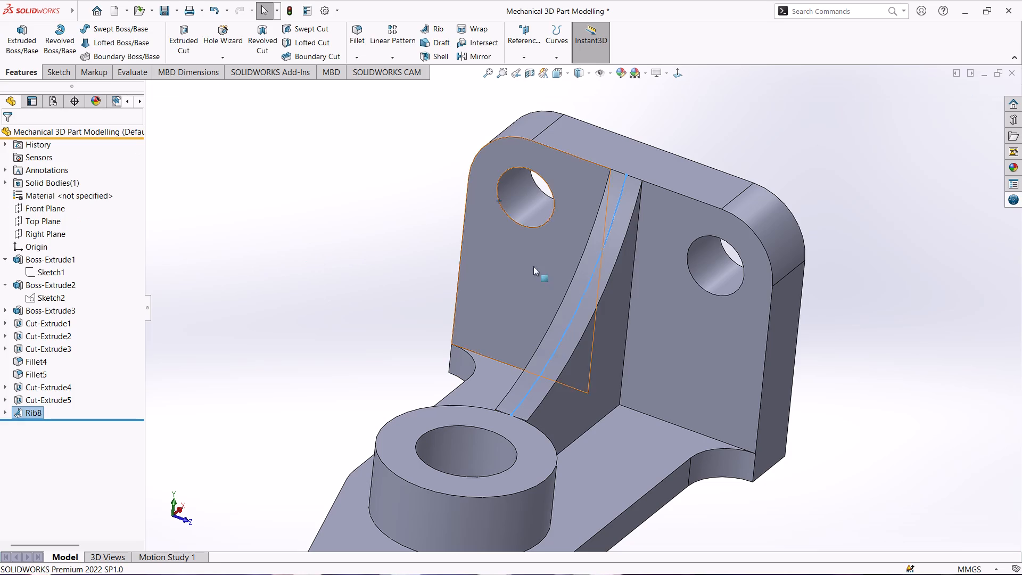
pyautogui.scroll(-1, 505, 279)
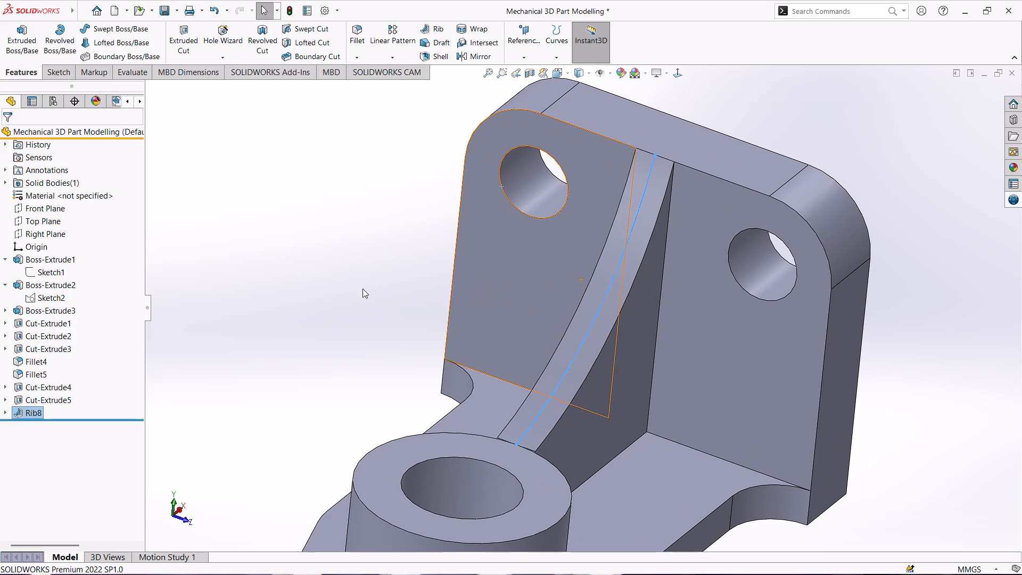
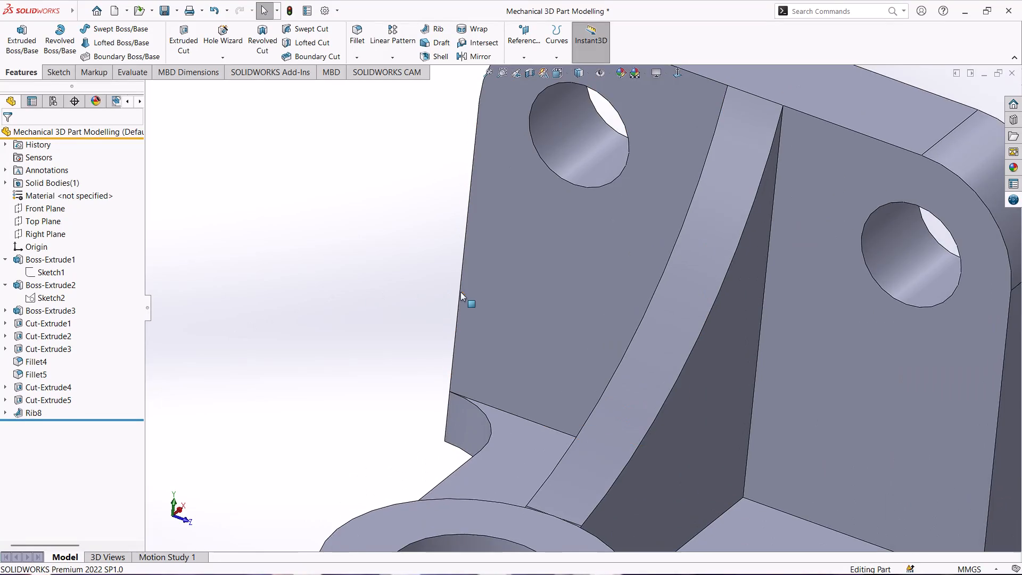
# Examine the finished curved rib and its junctions with the ring boss and holed wall from all sides.
pyautogui.scroll(2, 421, 297)
pyautogui.moveTo(353, 293); pyautogui.dragTo(359, 295, button='middle')
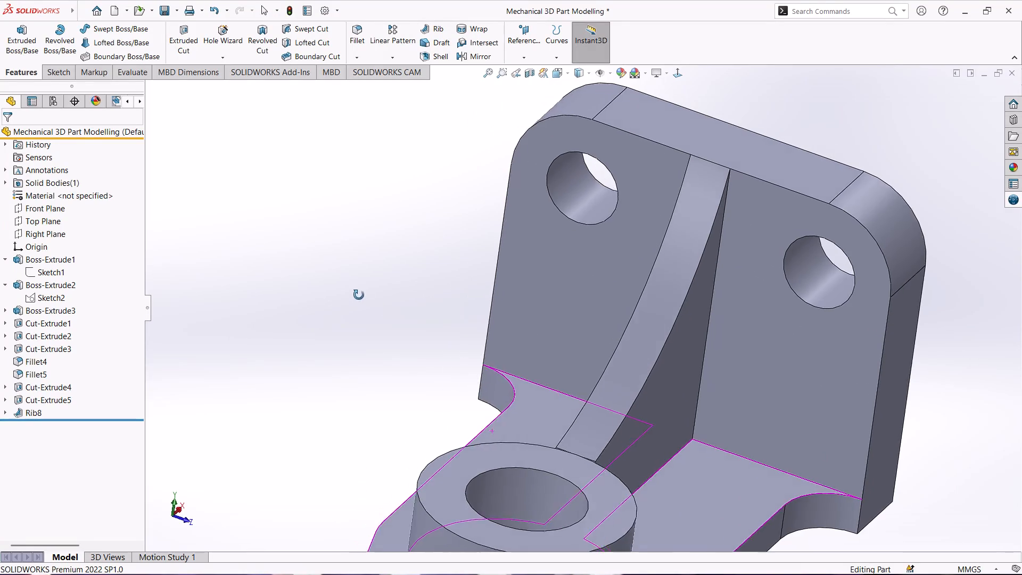
pyautogui.moveTo(359, 295); pyautogui.dragTo(388, 350, button='middle')
pyautogui.scroll(-2, 761, 430)
pyautogui.scroll(2, 734, 423)
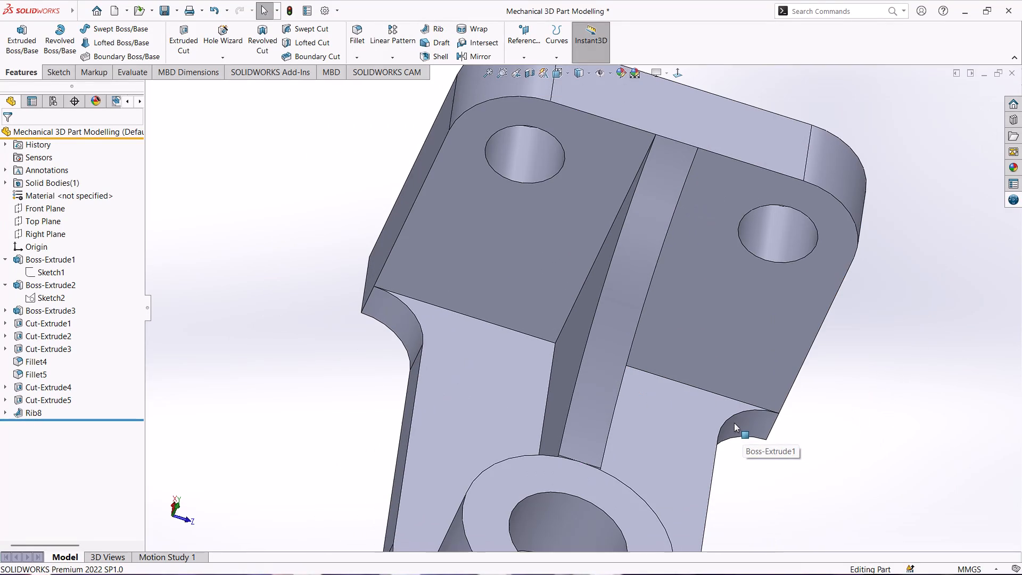
pyautogui.scroll(-2, 757, 454)
pyautogui.scroll(3, 680, 464)
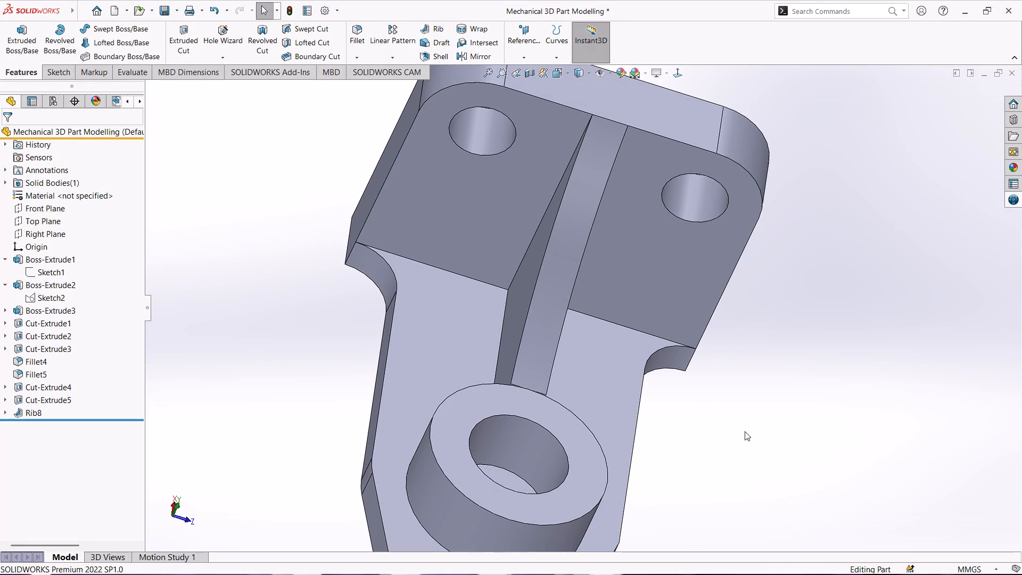
pyautogui.moveTo(745, 431); pyautogui.dragTo(628, 456, button='middle')
pyautogui.scroll(-2, 426, 381)
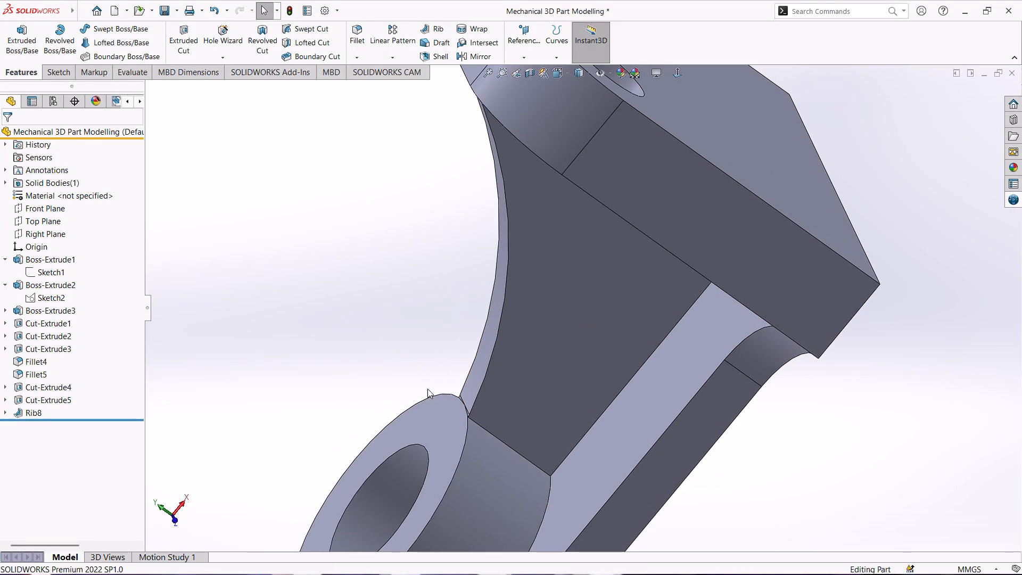
pyautogui.scroll(2, 483, 412)
pyautogui.scroll(1, 523, 297)
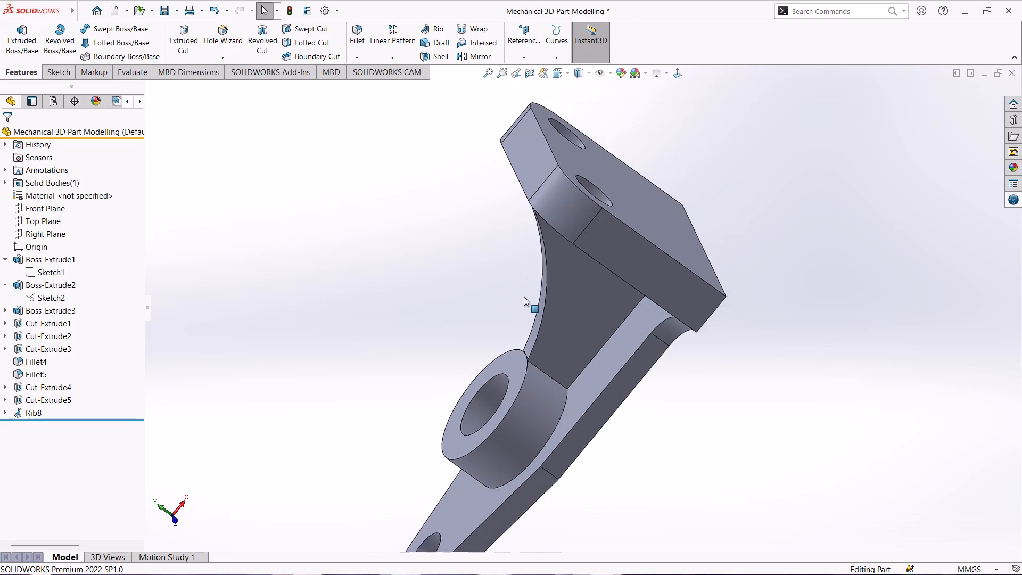
pyautogui.scroll(2, 524, 297)
pyautogui.scroll(-1, 528, 295)
pyautogui.moveTo(388, 289); pyautogui.dragTo(474, 247, button='middle')
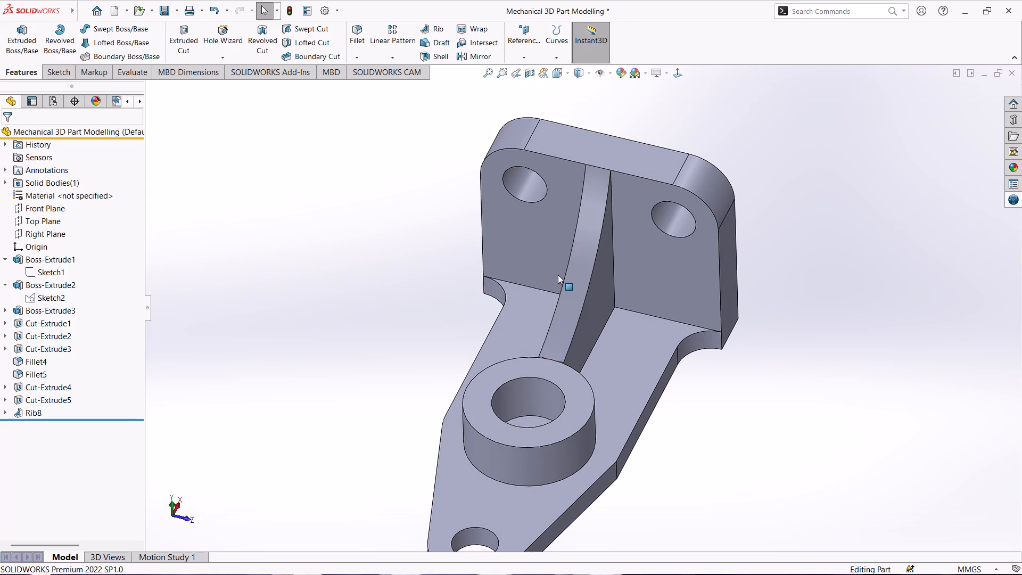
pyautogui.scroll(2, 558, 275)
pyautogui.moveTo(628, 470); pyautogui.dragTo(627, 471, button='middle')
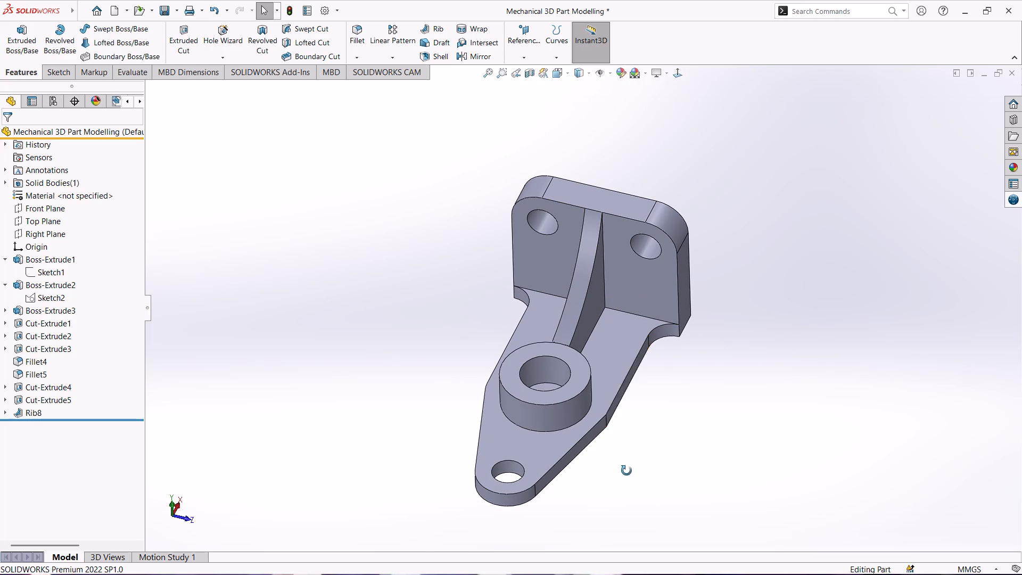
pyautogui.moveTo(627, 471); pyautogui.dragTo(541, 427, button='middle')
pyautogui.scroll(-2, 628, 327)
pyautogui.scroll(2, 710, 422)
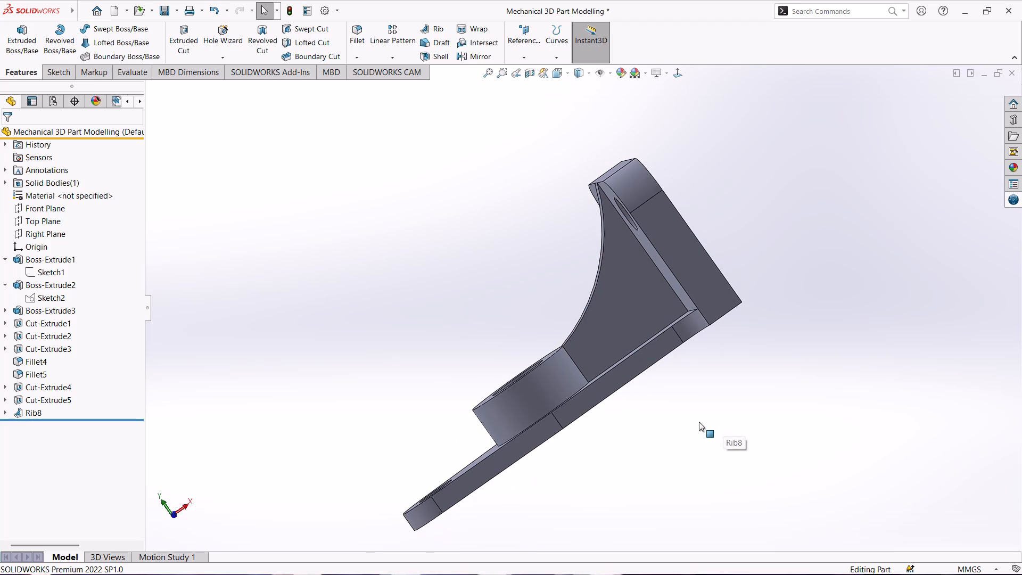
pyautogui.moveTo(414, 370); pyautogui.dragTo(577, 301, button='middle')
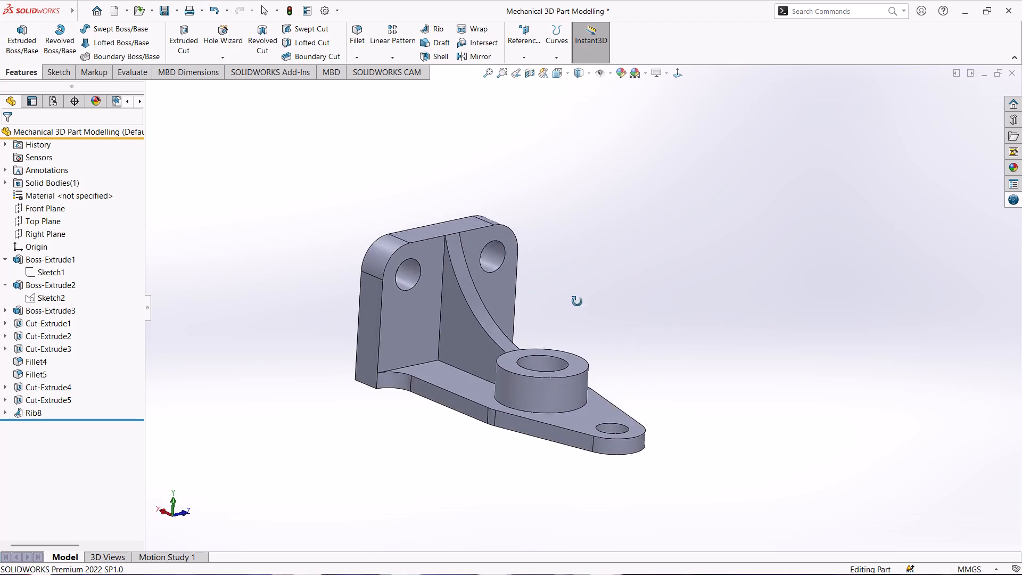
pyautogui.moveTo(577, 301); pyautogui.dragTo(621, 289, button='middle')
pyautogui.scroll(-4, 483, 362)
pyautogui.scroll(2, 449, 390)
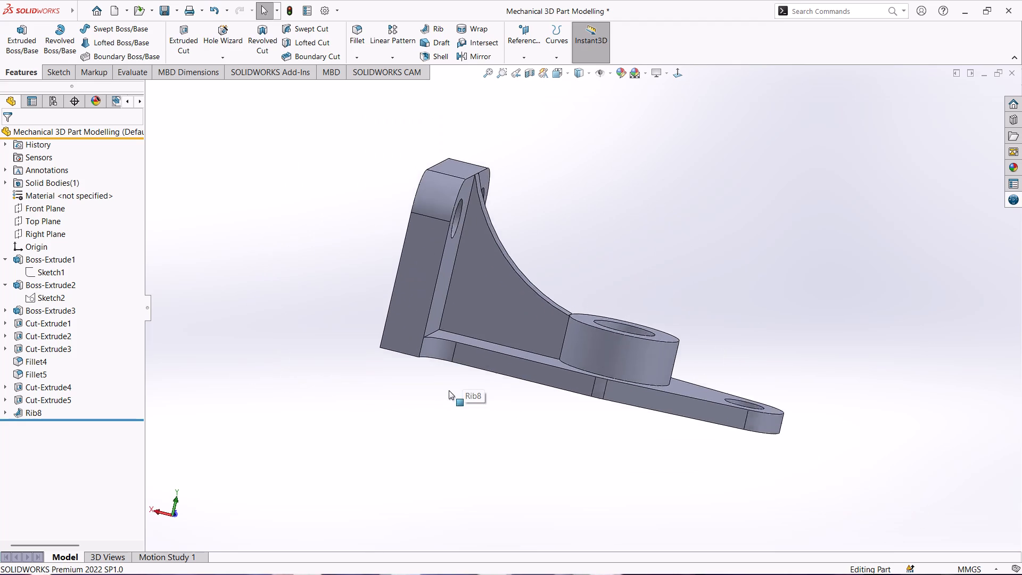
pyautogui.scroll(2, 449, 390)
pyautogui.moveTo(630, 248); pyautogui.dragTo(581, 326, button='middle')
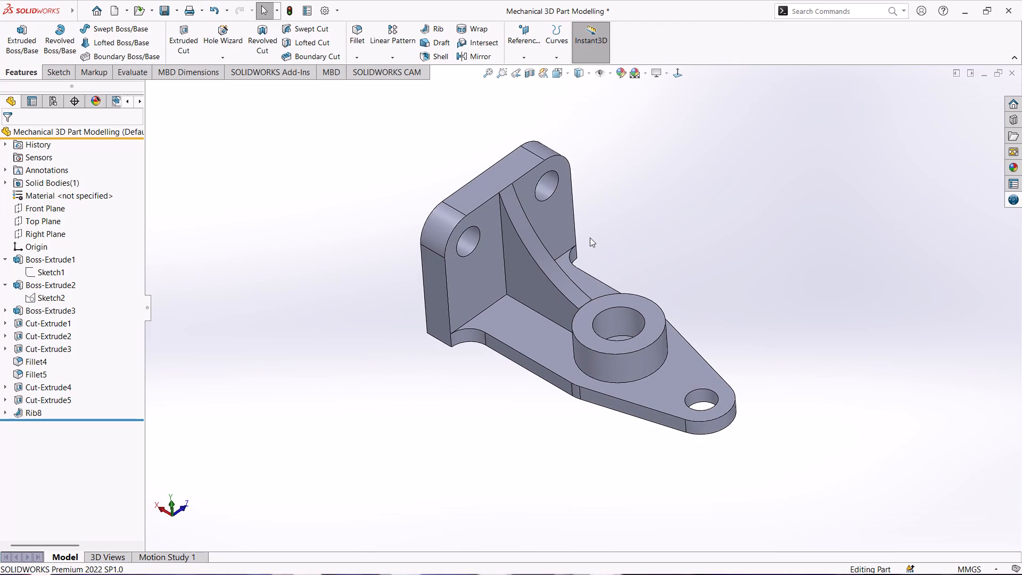
pyautogui.scroll(-2, 590, 237)
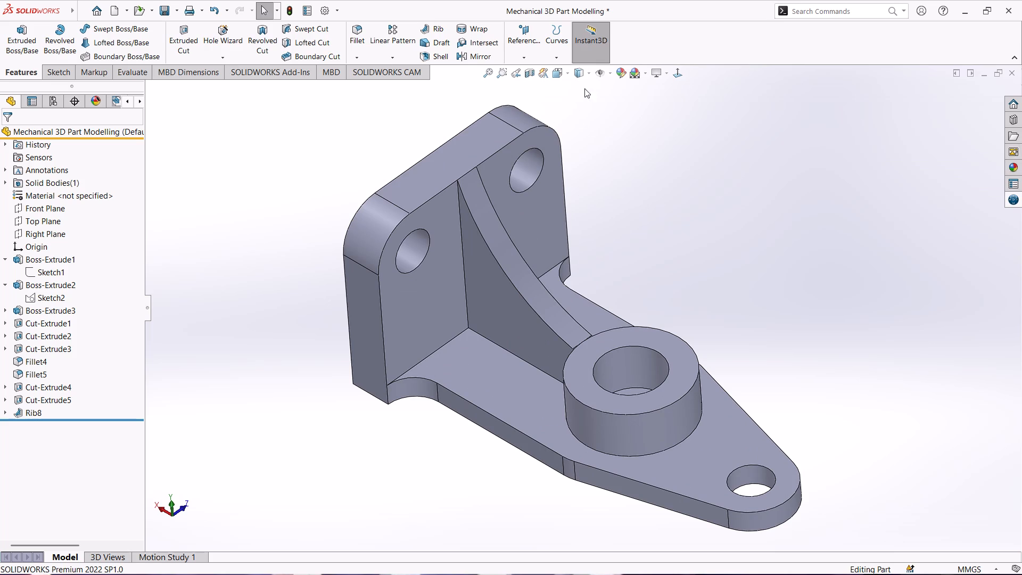
# Split the graphics area into four views showing the front, left, top and trimetric orientations.
pyautogui.click(589, 74)
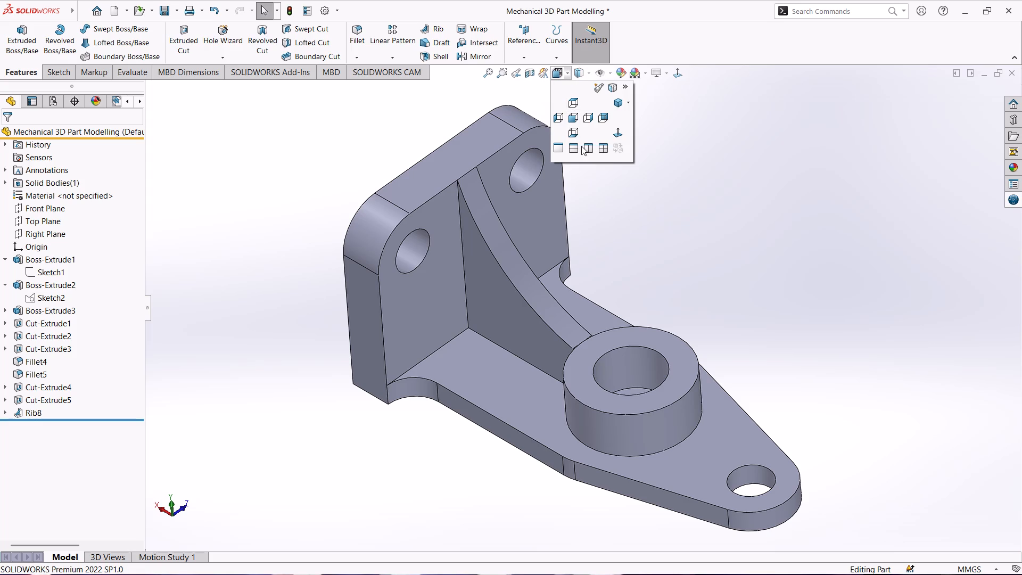
pyautogui.click(603, 147)
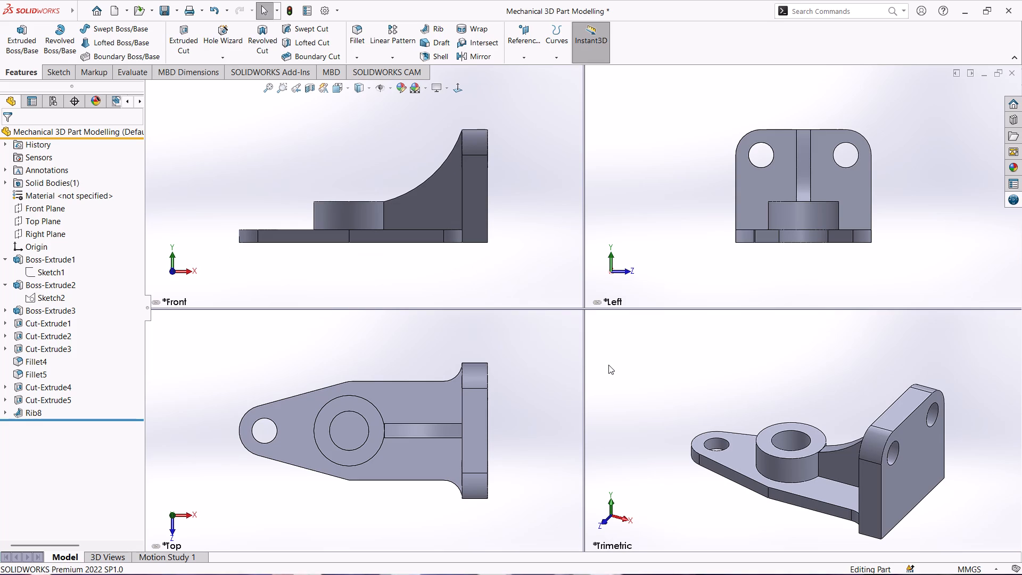
# Set the front view's display style to Wireframe.
pyautogui.click(376, 158)
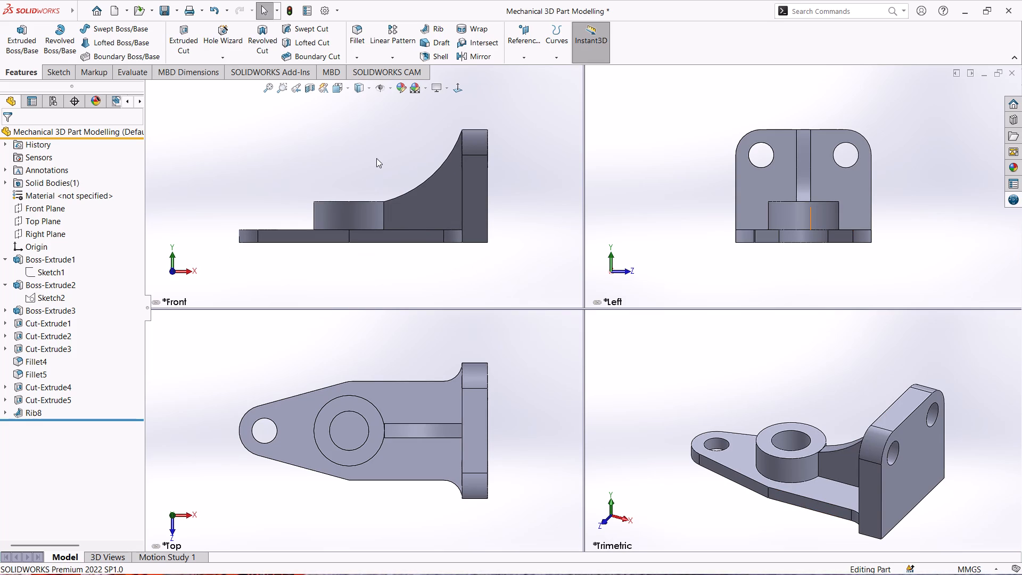
pyautogui.click(369, 86)
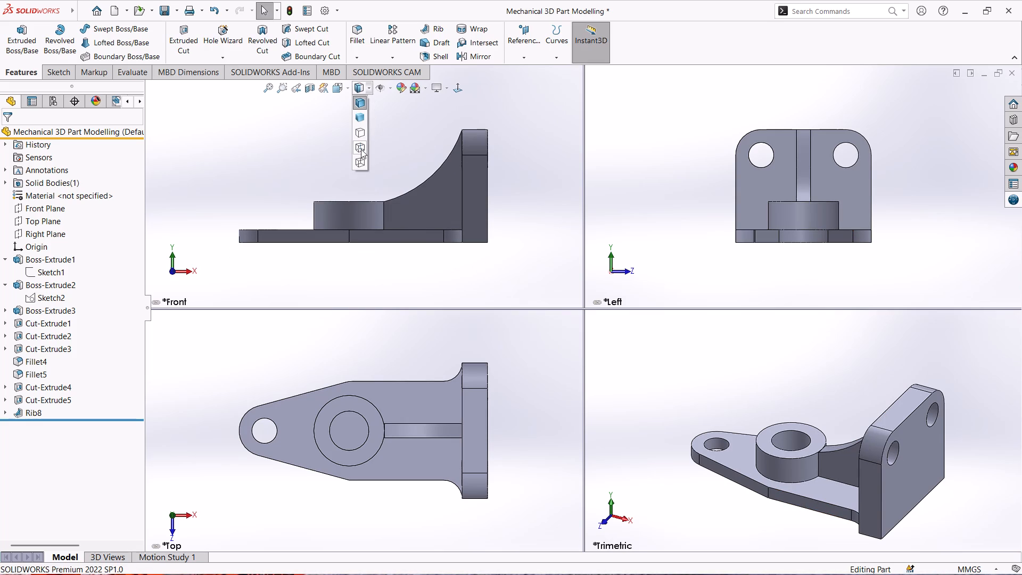
pyautogui.click(361, 149)
pyautogui.click(369, 87)
pyautogui.click(355, 162)
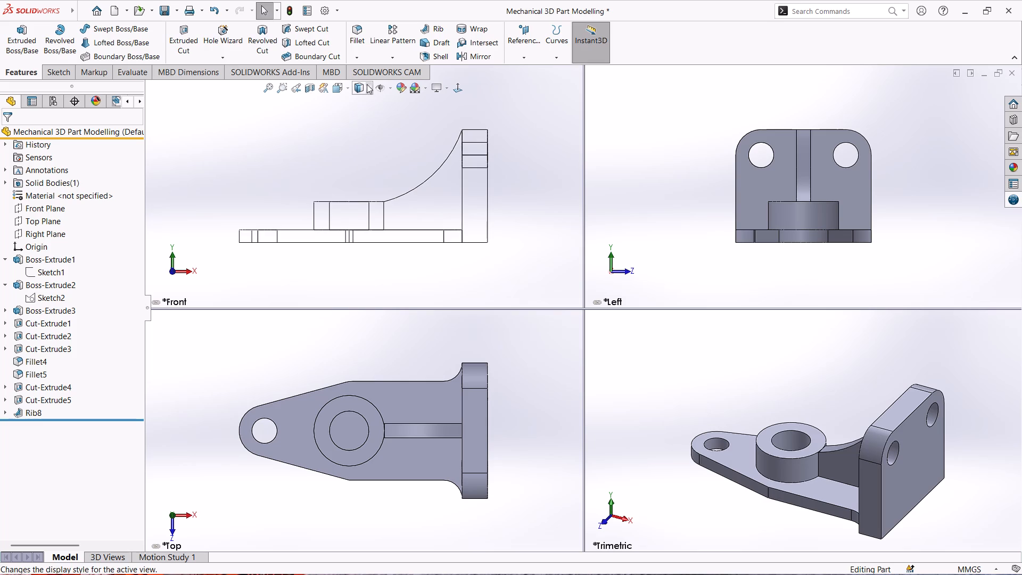
pyautogui.click(367, 84)
pyautogui.click(357, 161)
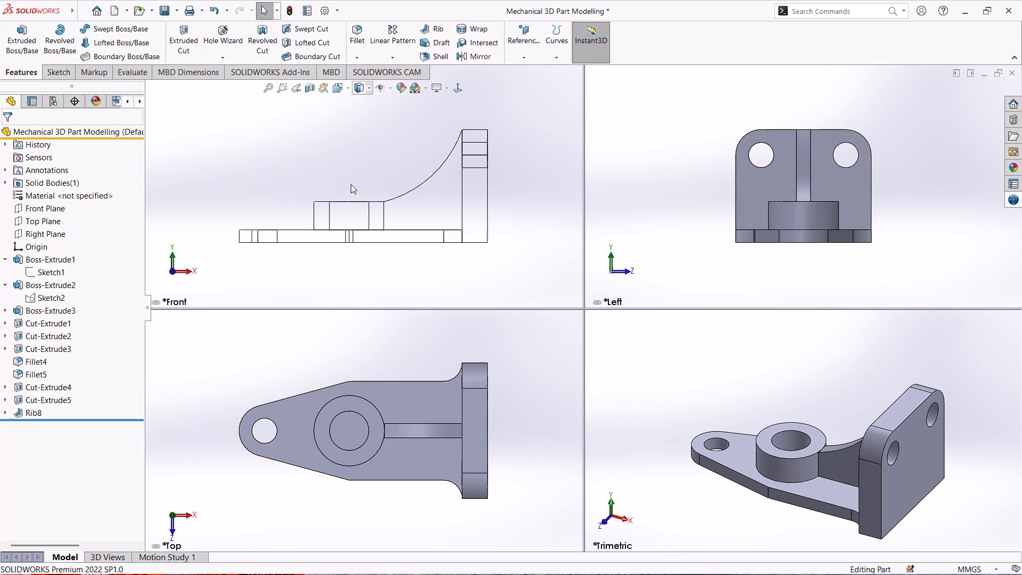
# Set the left view's display style to Wireframe and clear the edge selection.
pyautogui.click(734, 197)
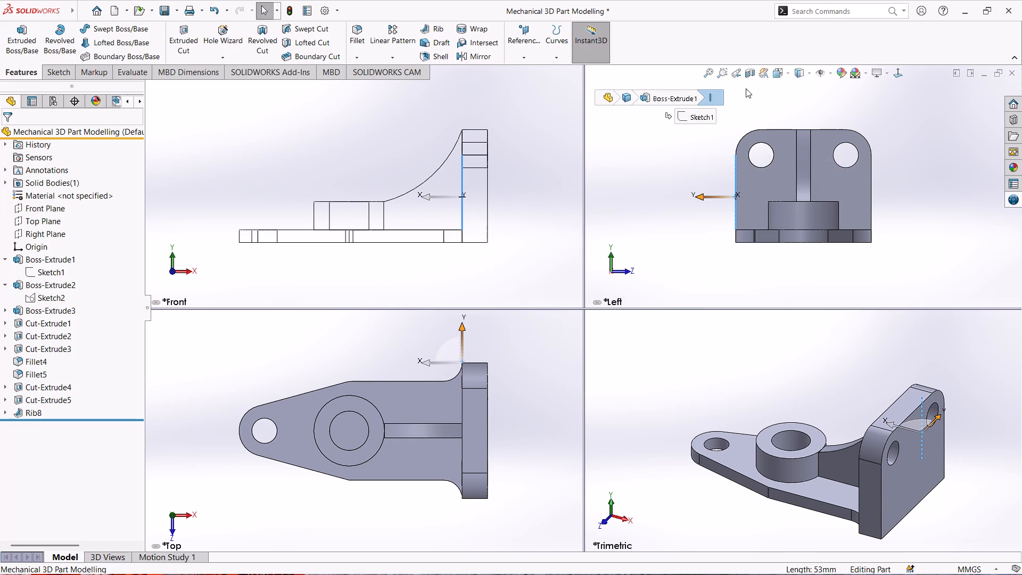
pyautogui.click(789, 77)
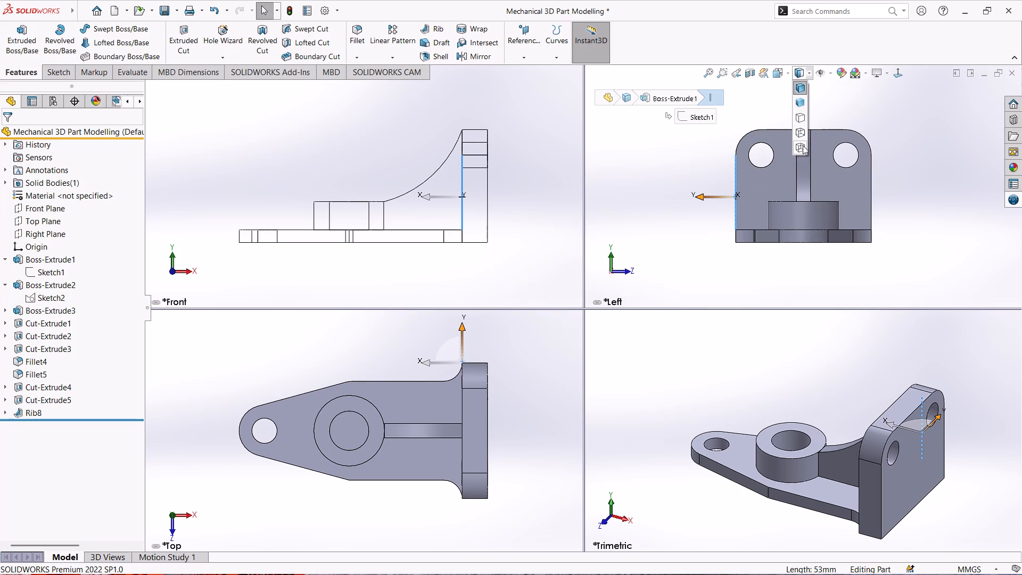
pyautogui.click(803, 145)
pyautogui.click(660, 379)
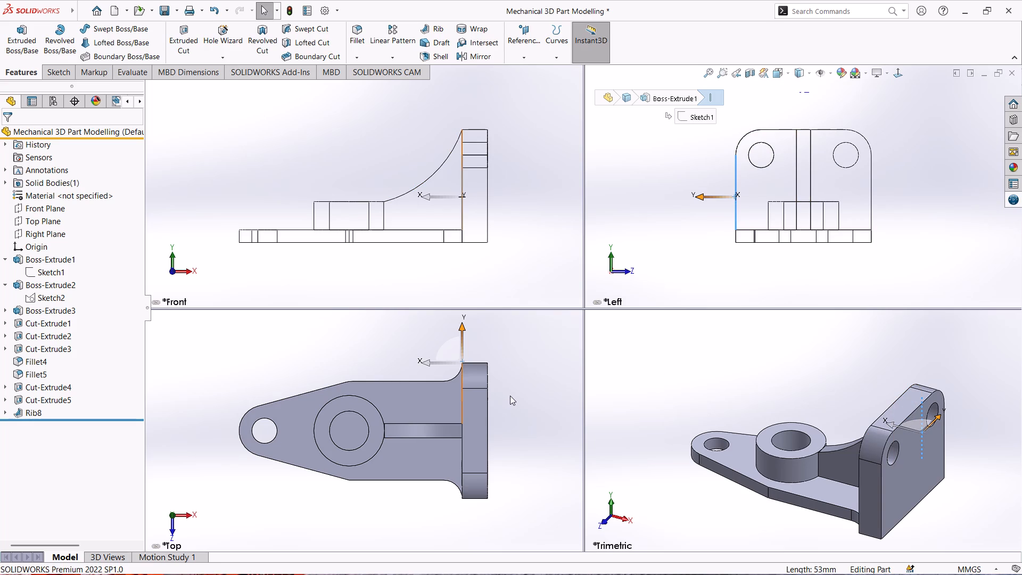
# Examine the shaded part in the trimetric viewport from several angles, settling on a raised view of the boss, rib and wall.
pyautogui.scroll(-1, 781, 463)
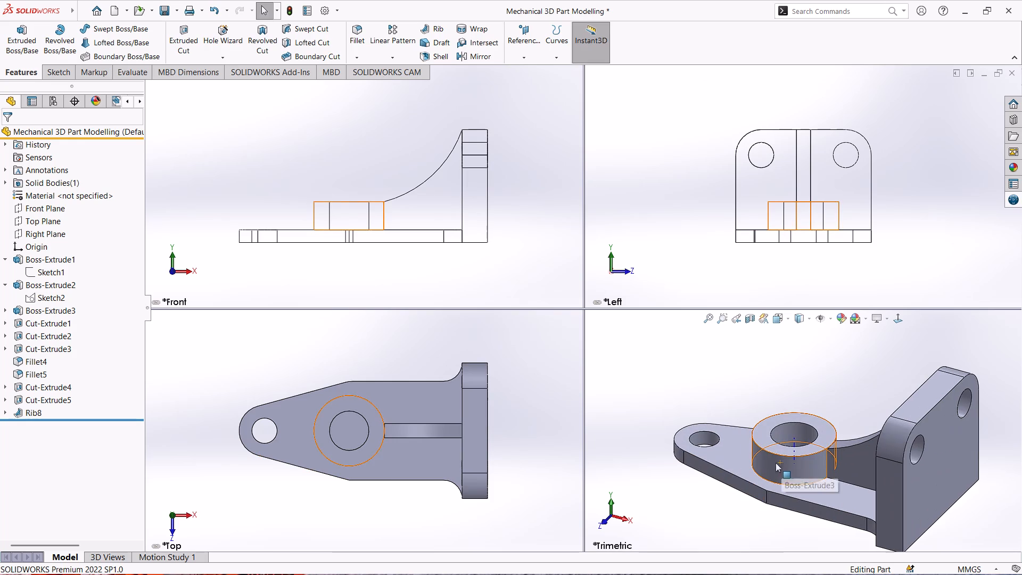
pyautogui.moveTo(705, 469); pyautogui.dragTo(745, 481, button='middle')
pyautogui.scroll(-1, 774, 445)
pyautogui.scroll(2, 774, 445)
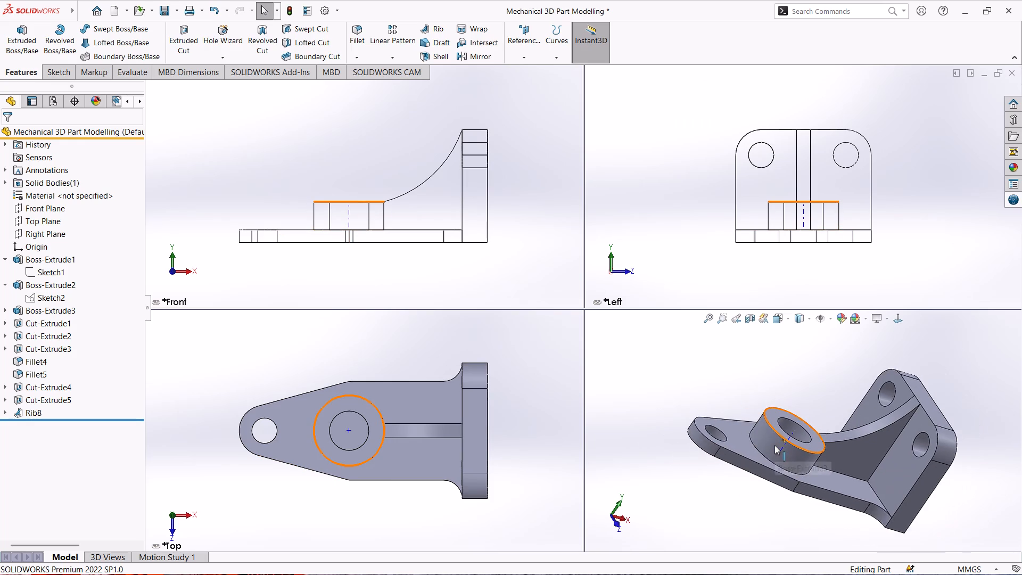
pyautogui.scroll(1, 774, 445)
pyautogui.moveTo(693, 460); pyautogui.dragTo(700, 474, button='middle')
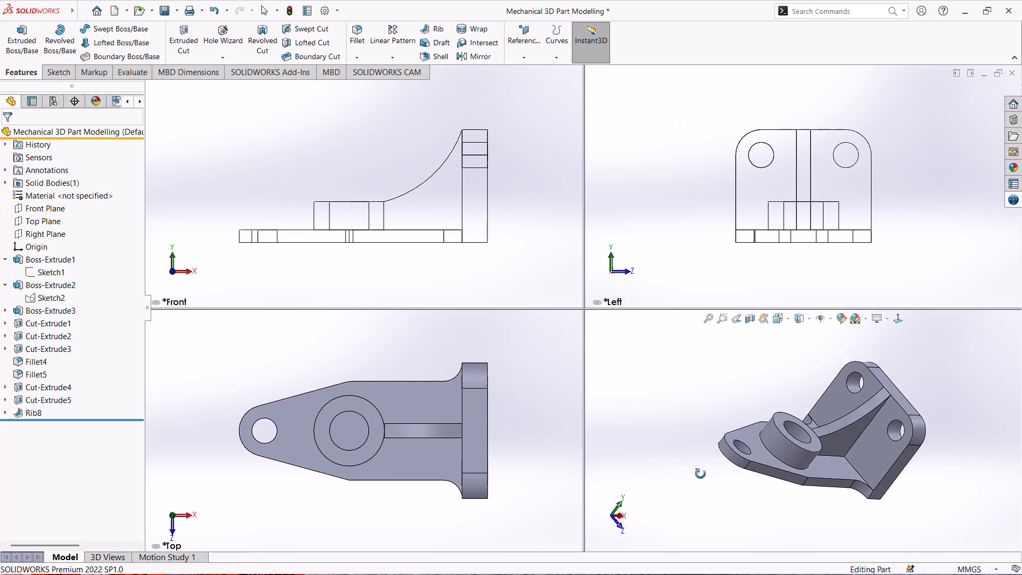
pyautogui.moveTo(700, 474); pyautogui.dragTo(685, 477, button='middle')
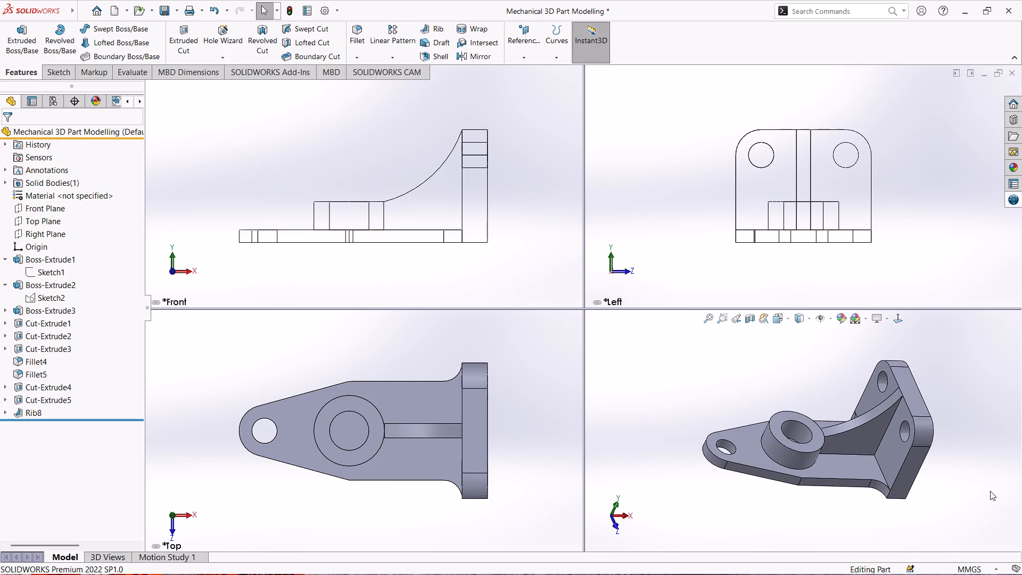
pyautogui.scroll(1, 990, 491)
pyautogui.moveTo(934, 481); pyautogui.dragTo(944, 454, button='middle')
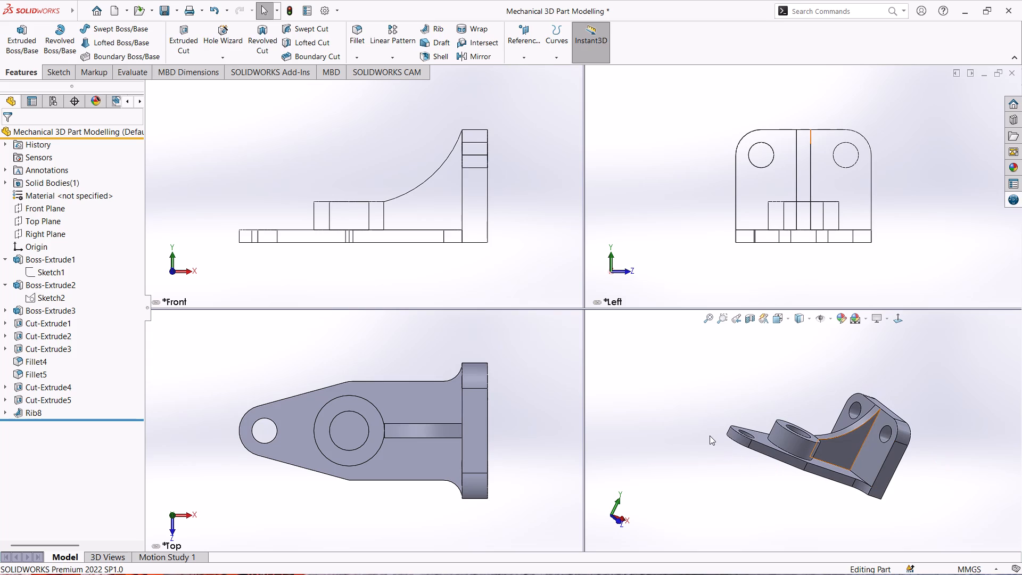
pyautogui.moveTo(710, 436); pyautogui.dragTo(706, 453, button='middle')
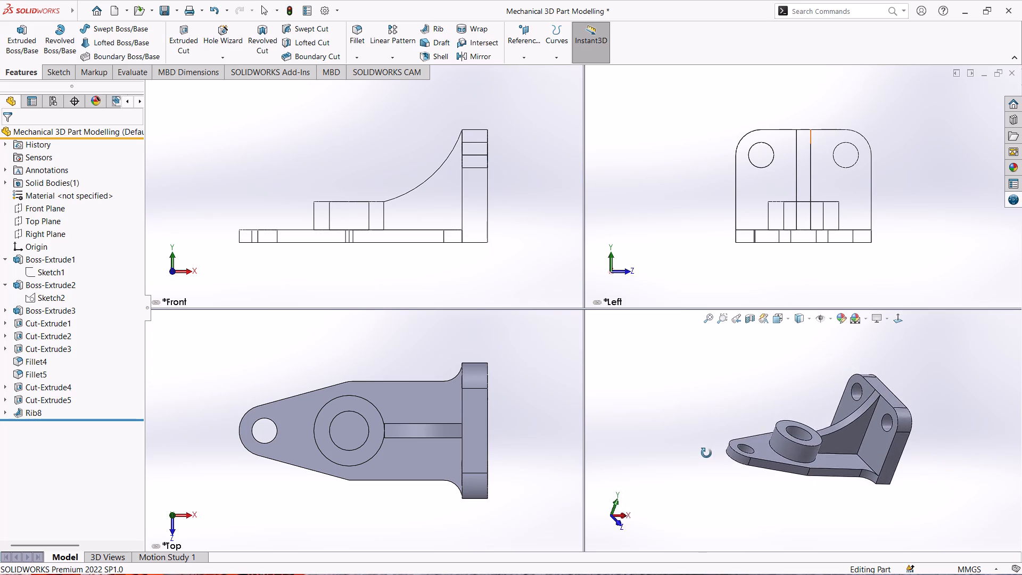
pyautogui.moveTo(706, 453); pyautogui.dragTo(720, 464, button='middle')
pyautogui.scroll(-1, 850, 401)
pyautogui.moveTo(930, 440); pyautogui.dragTo(927, 414, button='middle')
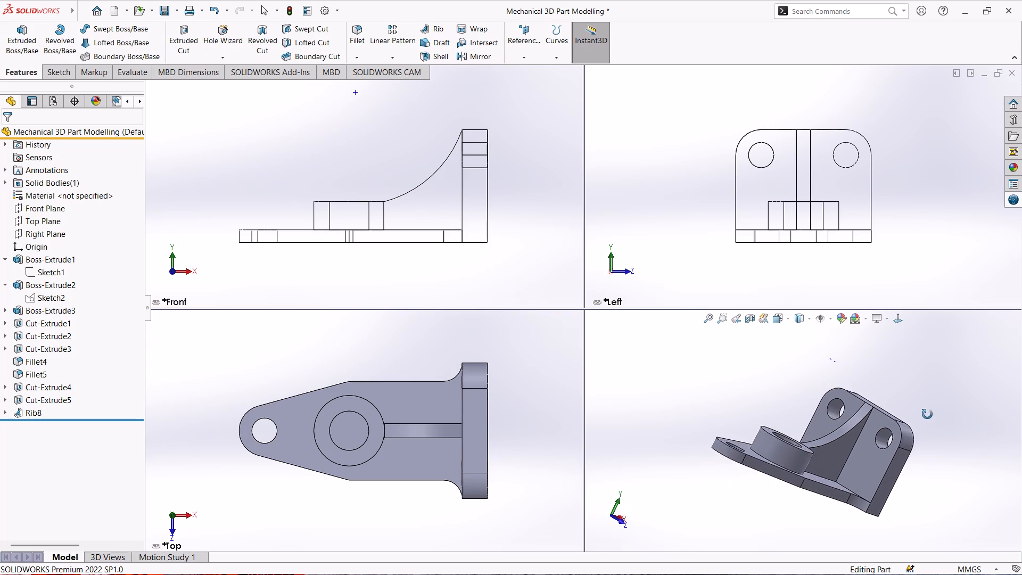
pyautogui.moveTo(927, 414); pyautogui.dragTo(915, 459, button='middle')
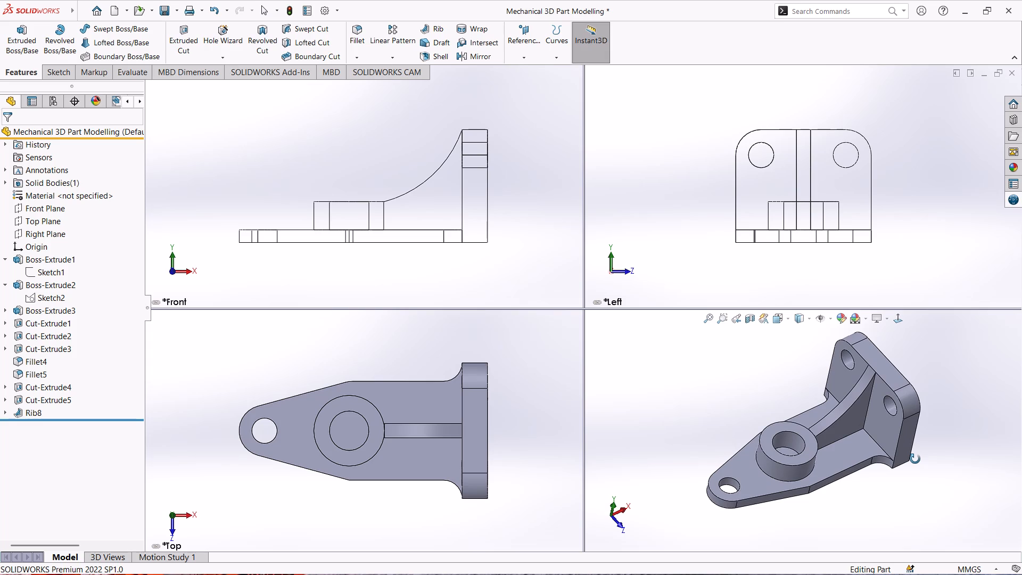
pyautogui.moveTo(915, 459); pyautogui.dragTo(910, 453, button='middle')
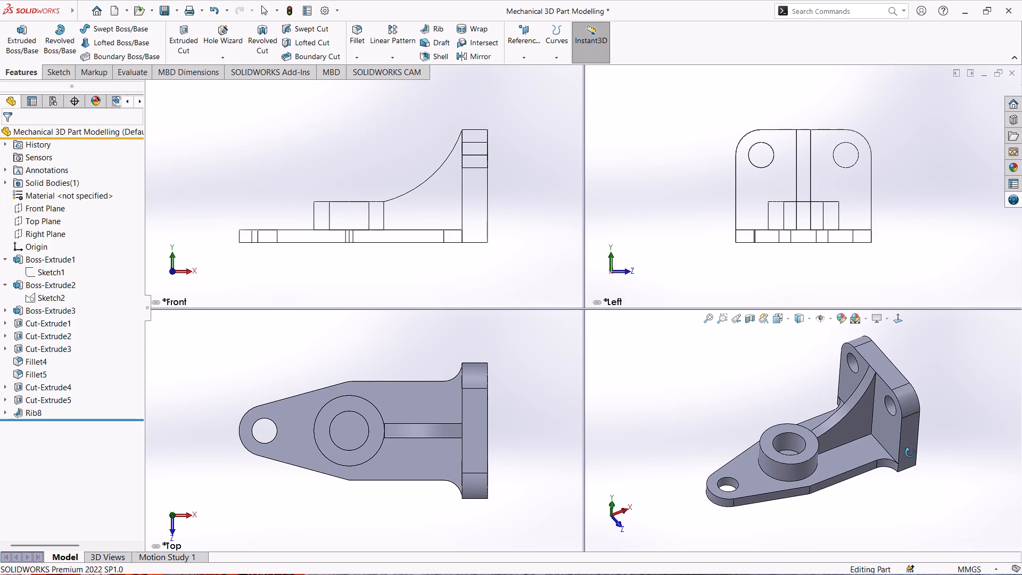
pyautogui.moveTo(910, 453); pyautogui.dragTo(910, 453, button='middle')
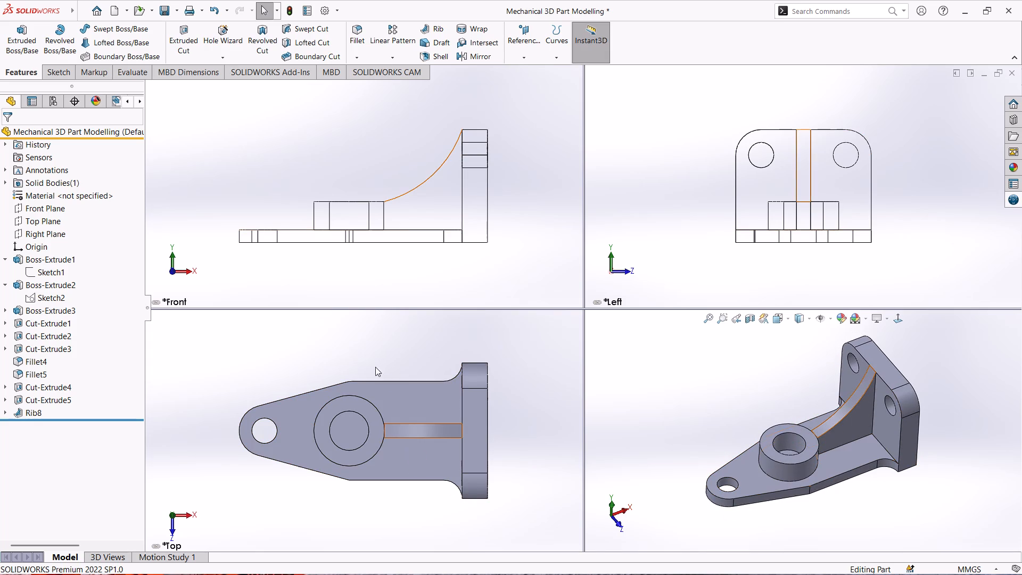
# Set the top view's display style to Wireframe.
pyautogui.click(358, 335)
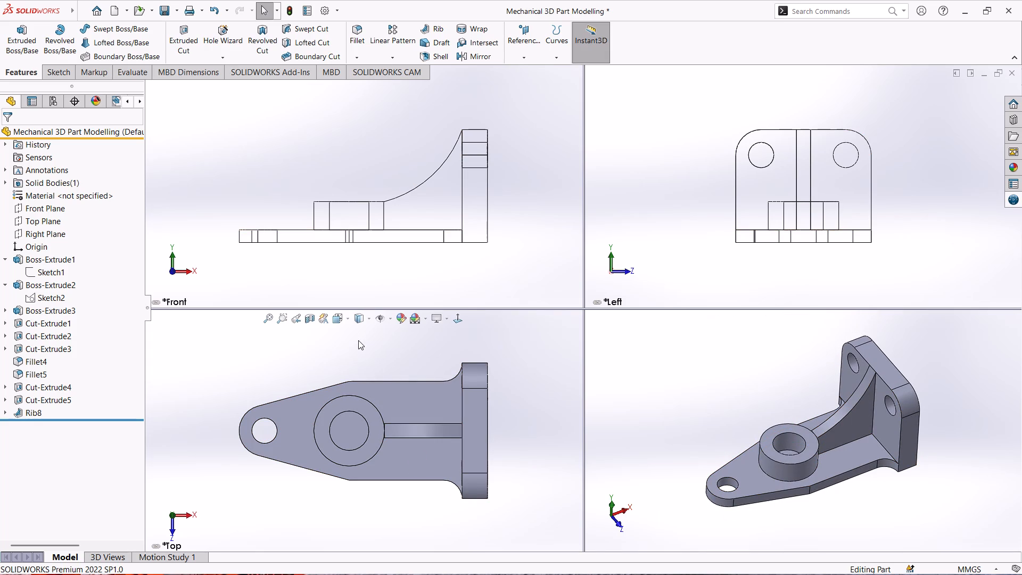
pyautogui.click(370, 315)
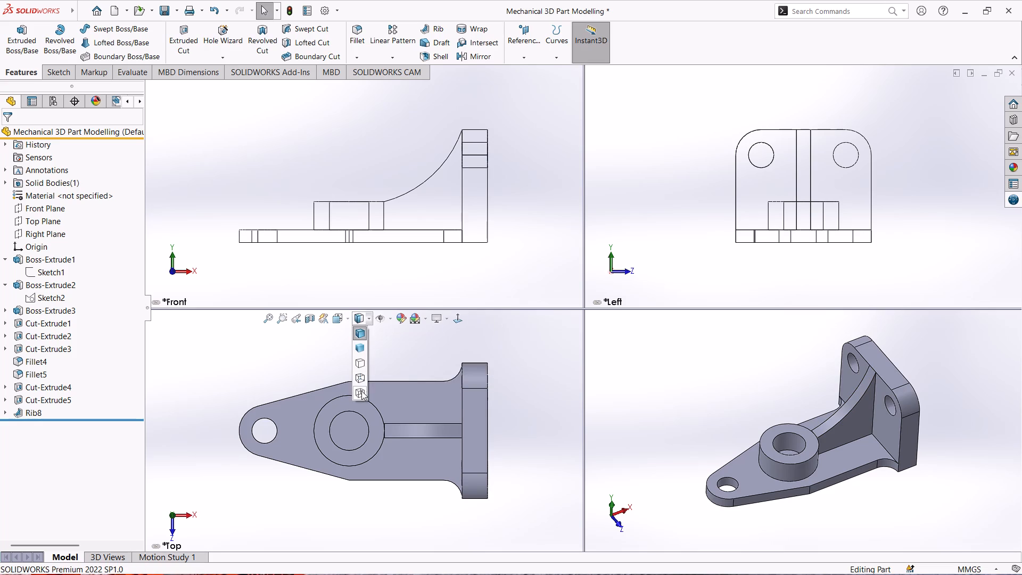
pyautogui.click(361, 391)
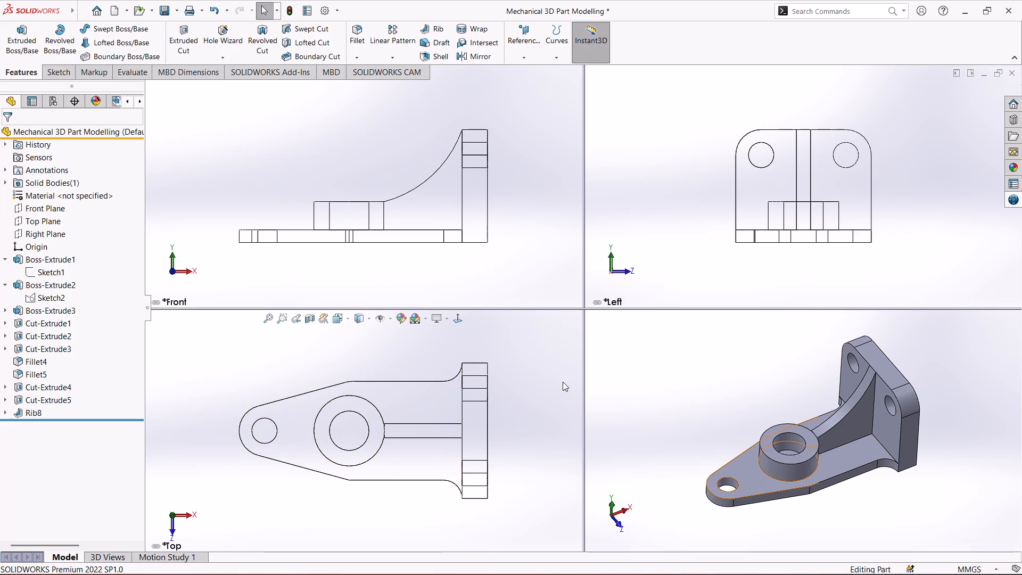
pyautogui.click(534, 407)
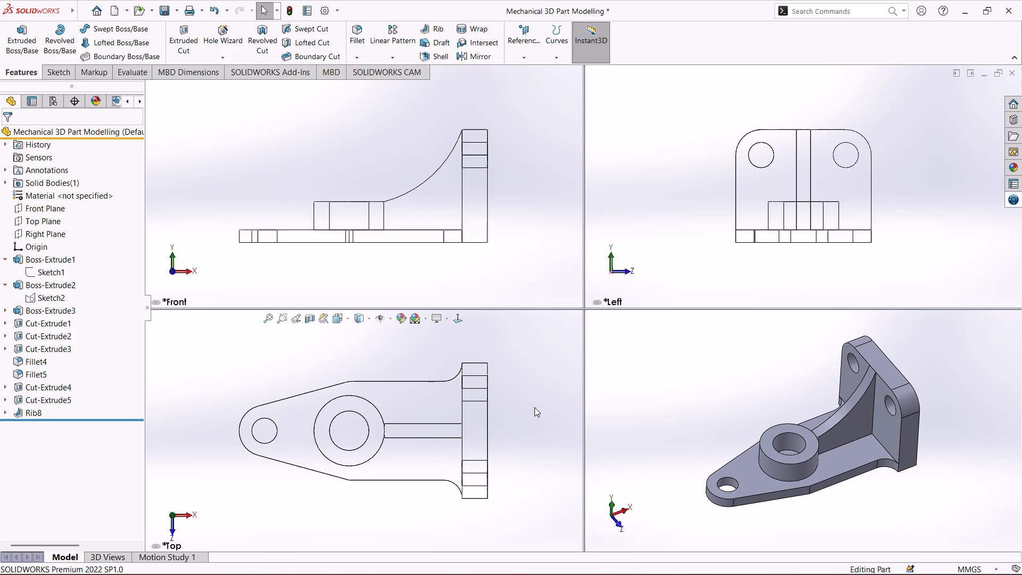
pyautogui.click(534, 407)
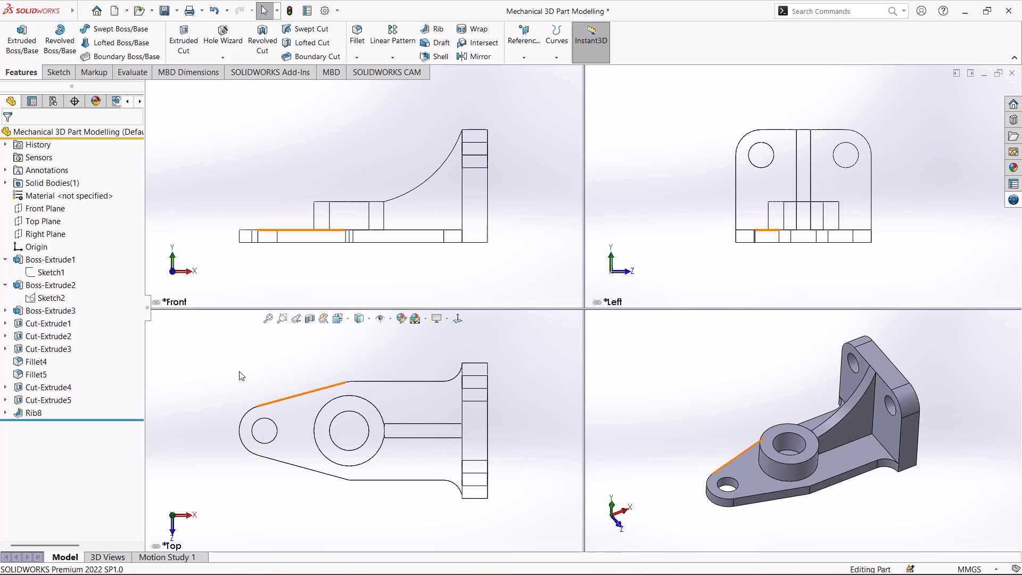
pyautogui.click(98, 463)
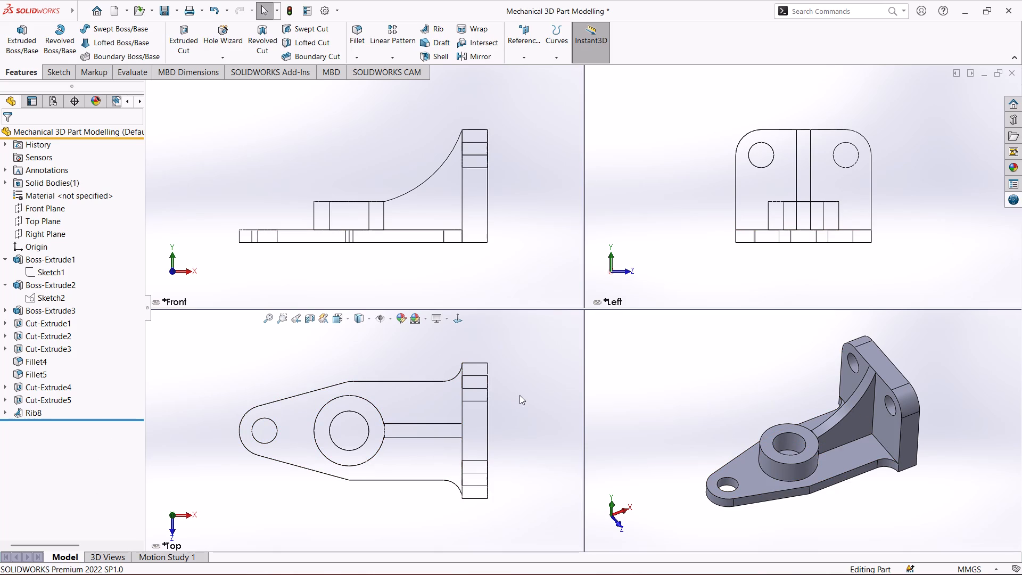
# Save the part.
pyautogui.hotkey('ctrl', 's')
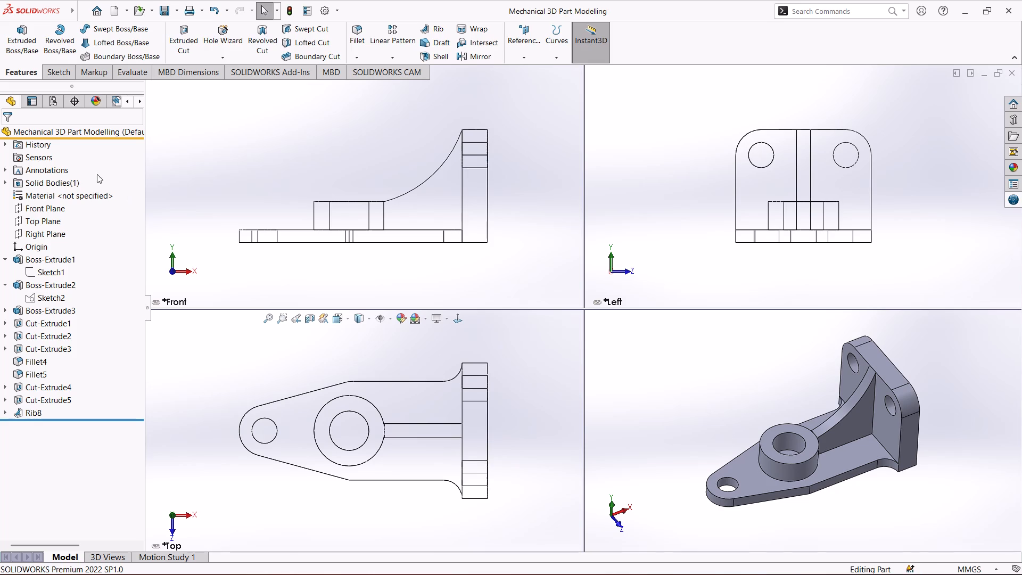
# Bring up the evaluation tools for the part.
pyautogui.click(133, 71)
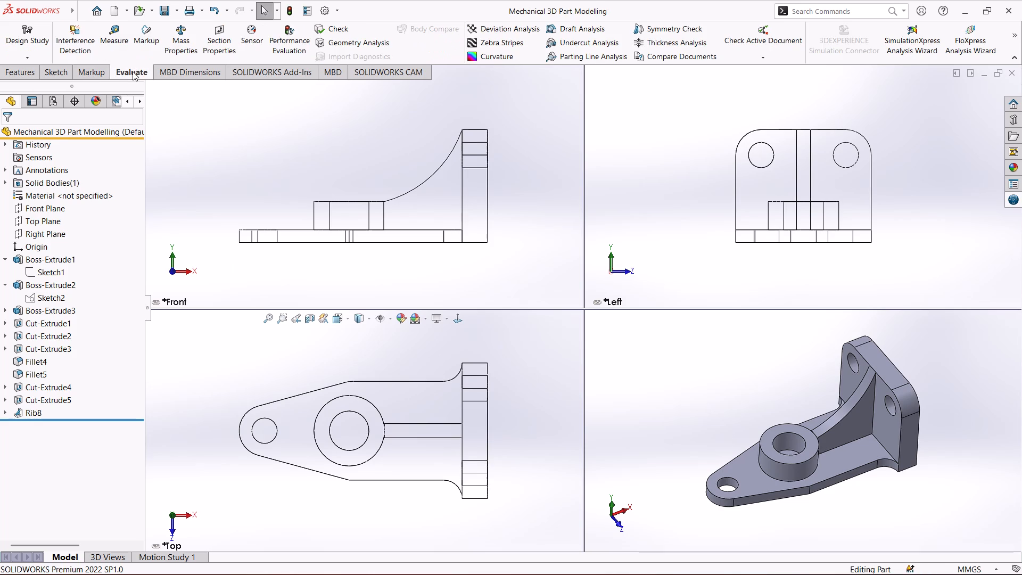
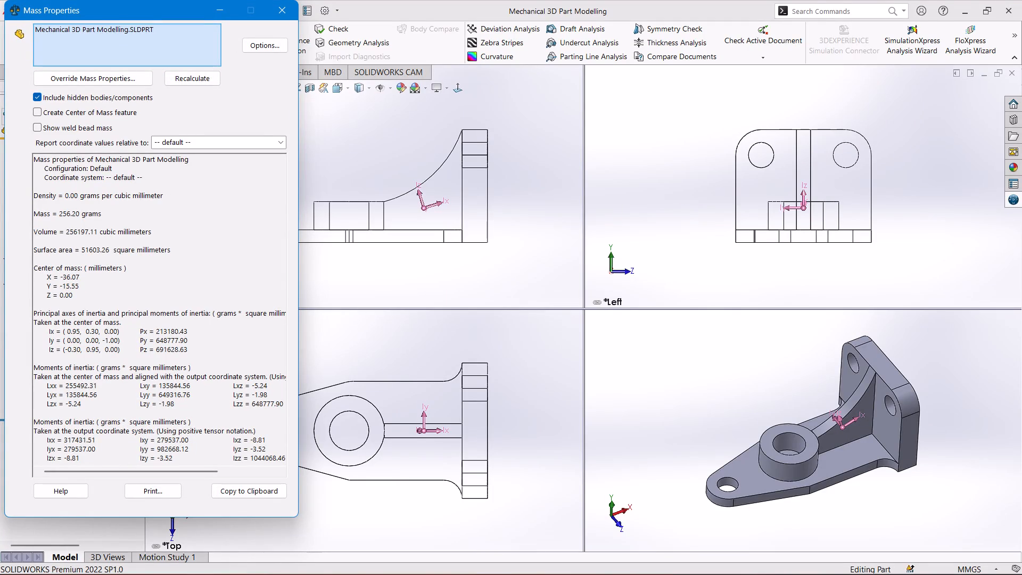
# Review the part's mass properties report, including mass, volume, surface area and moments of inertia, and close it.
pyautogui.scroll(-3, 184, 377)
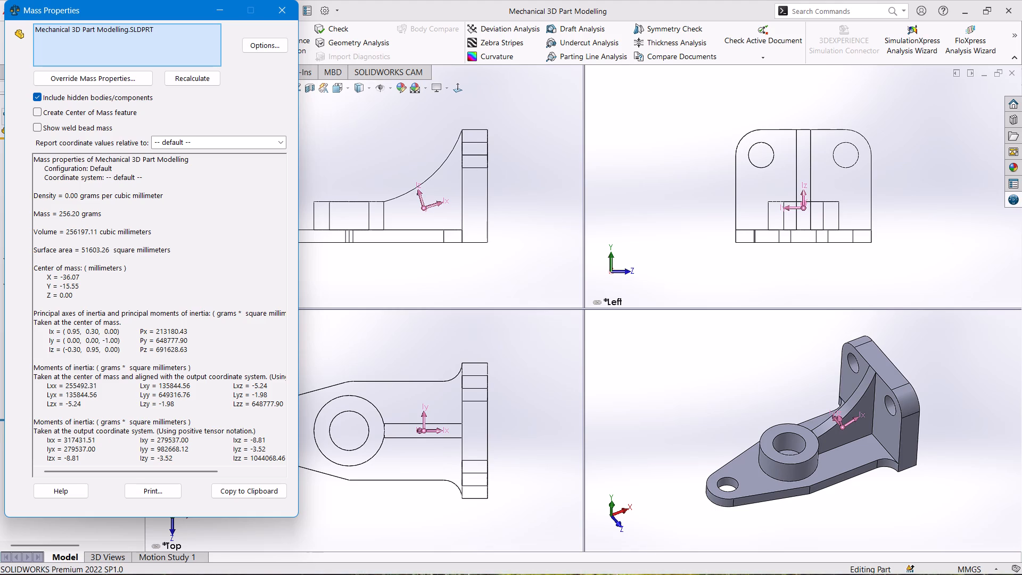
pyautogui.click(521, 265)
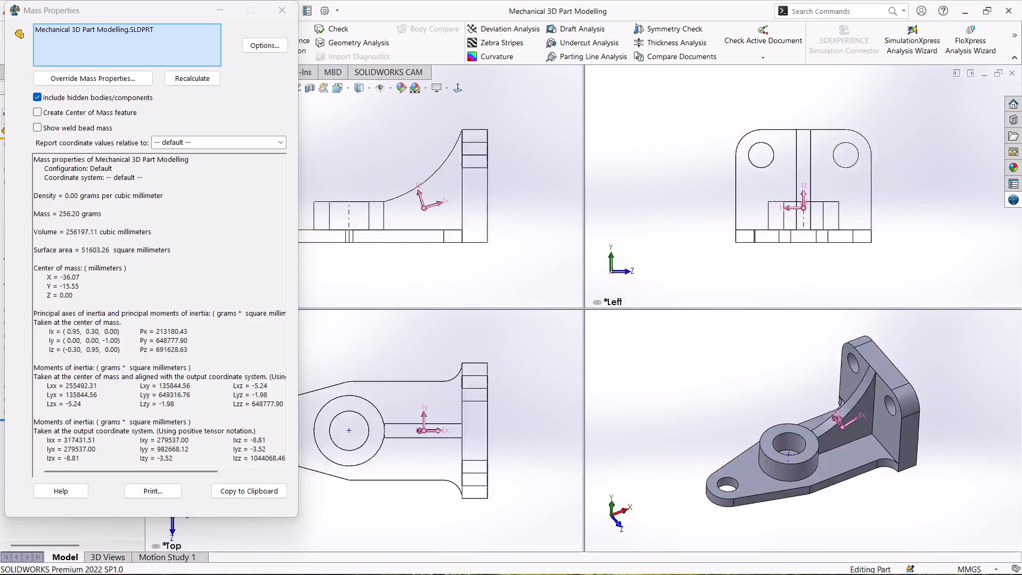
pyautogui.click(284, 9)
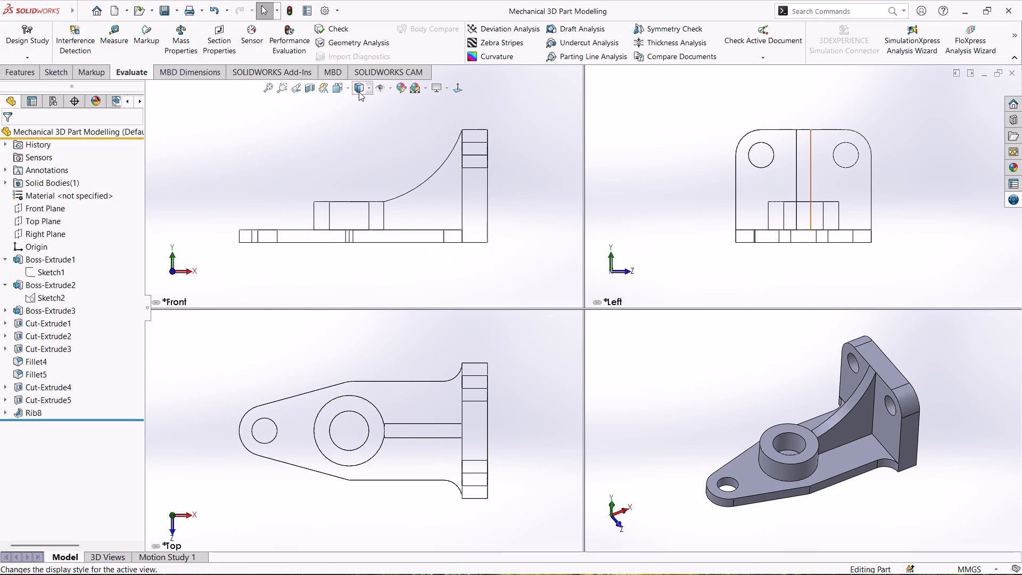
# Switch from the four-view layout to a single viewport showing the front view.
pyautogui.click(344, 89)
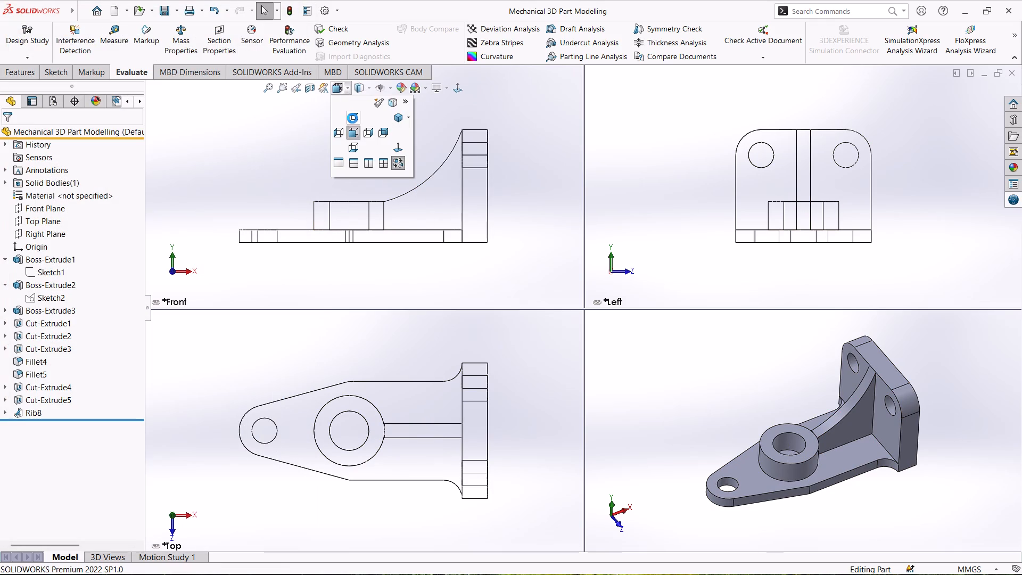
pyautogui.click(338, 161)
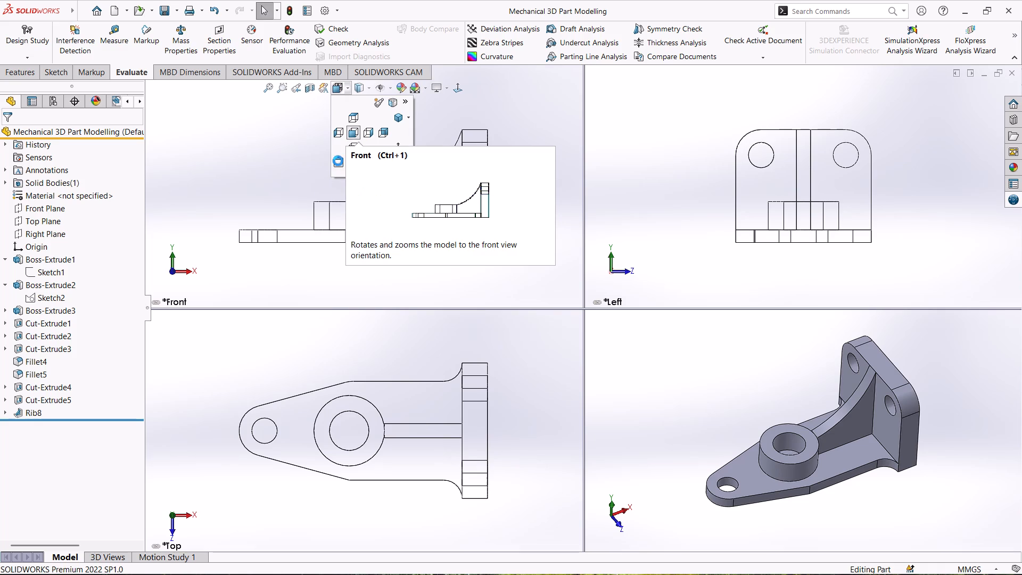
# Set the single view's display style to Shaded With Edges, with the part turned to a raised three-dimensional angle.
pyautogui.scroll(-1, 532, 233)
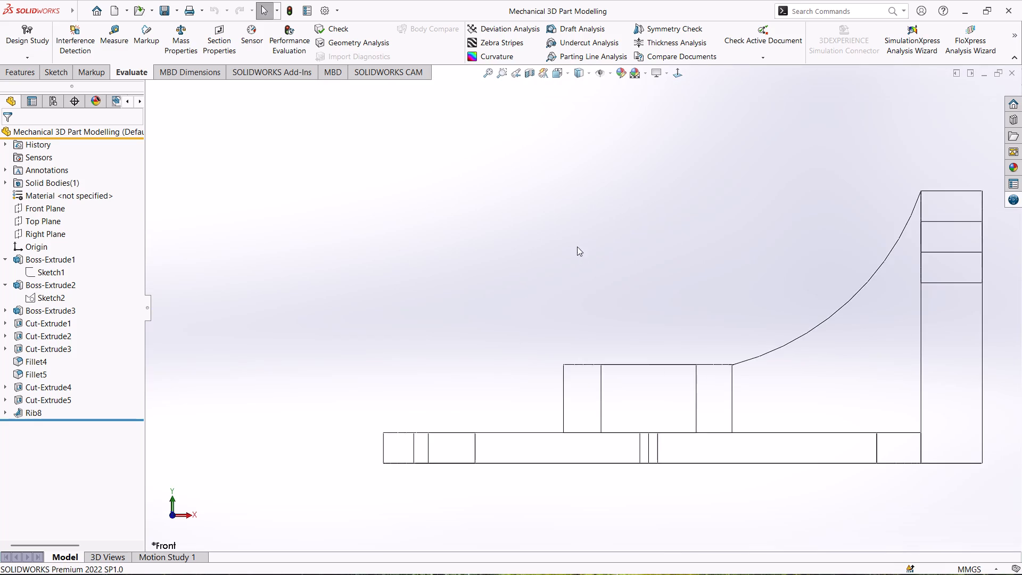
pyautogui.scroll(3, 580, 249)
pyautogui.moveTo(564, 246); pyautogui.dragTo(631, 333, button='middle')
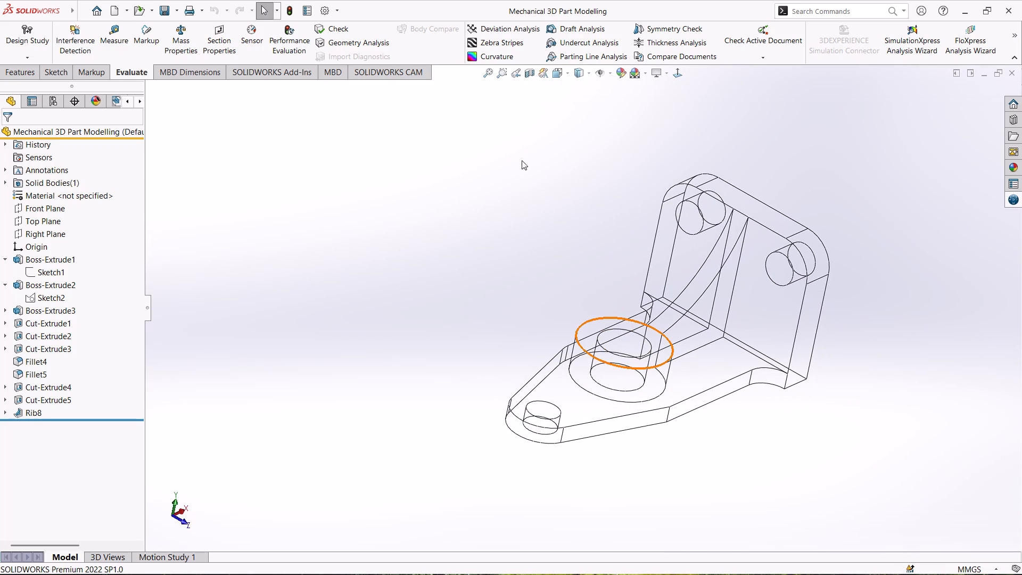
pyautogui.click(588, 76)
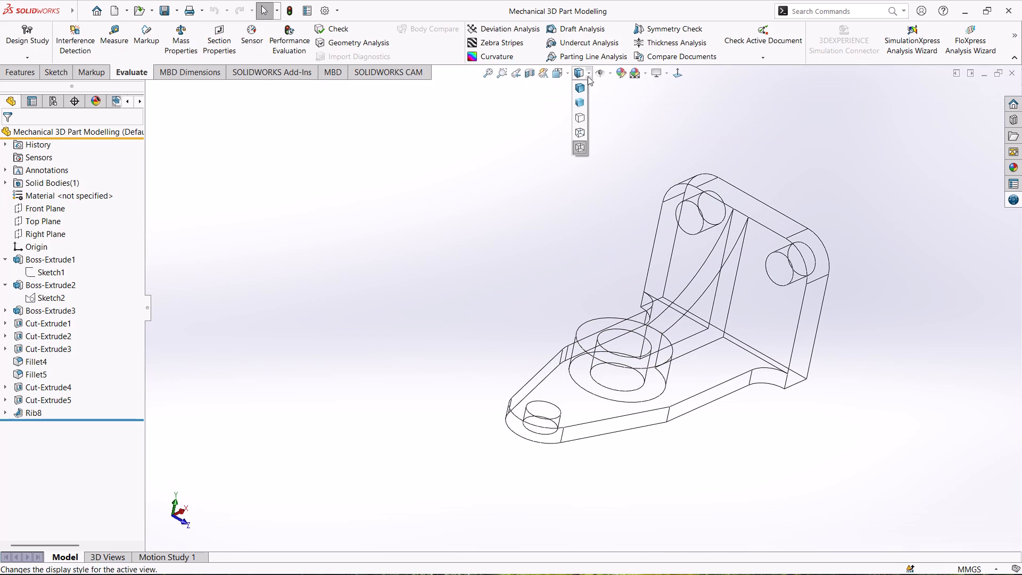
pyautogui.click(580, 91)
# Apply the first Steel appearance from the Metal appearances to the part, placing it on the holed wall's inner face.
pyautogui.scroll(-3, 730, 319)
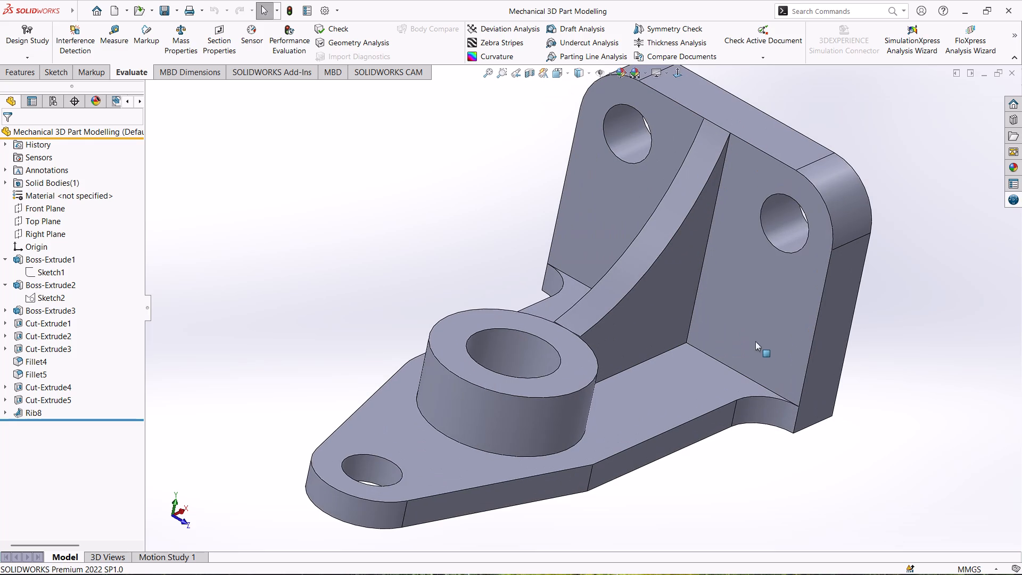
pyautogui.click(1017, 169)
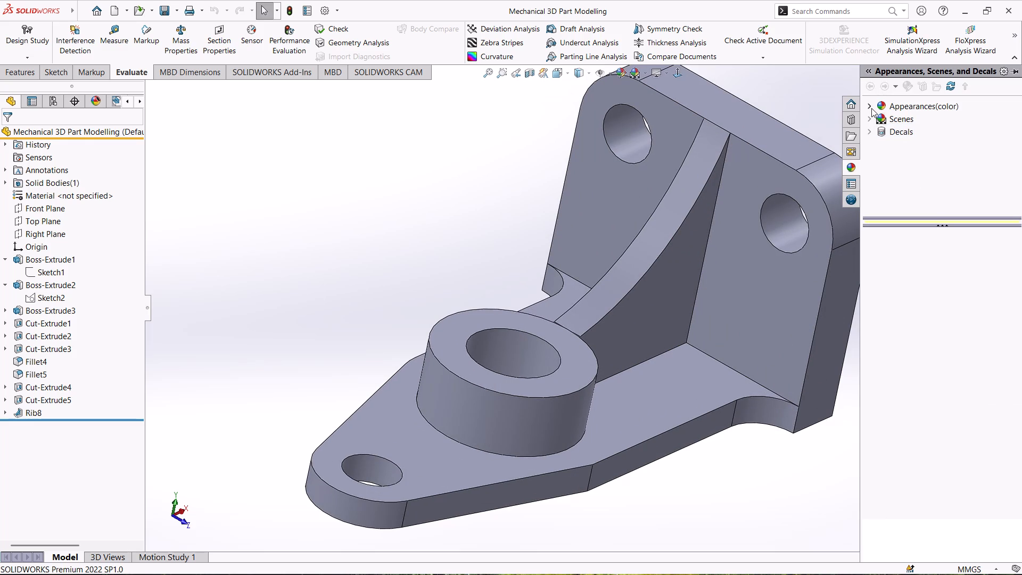
pyautogui.click(871, 108)
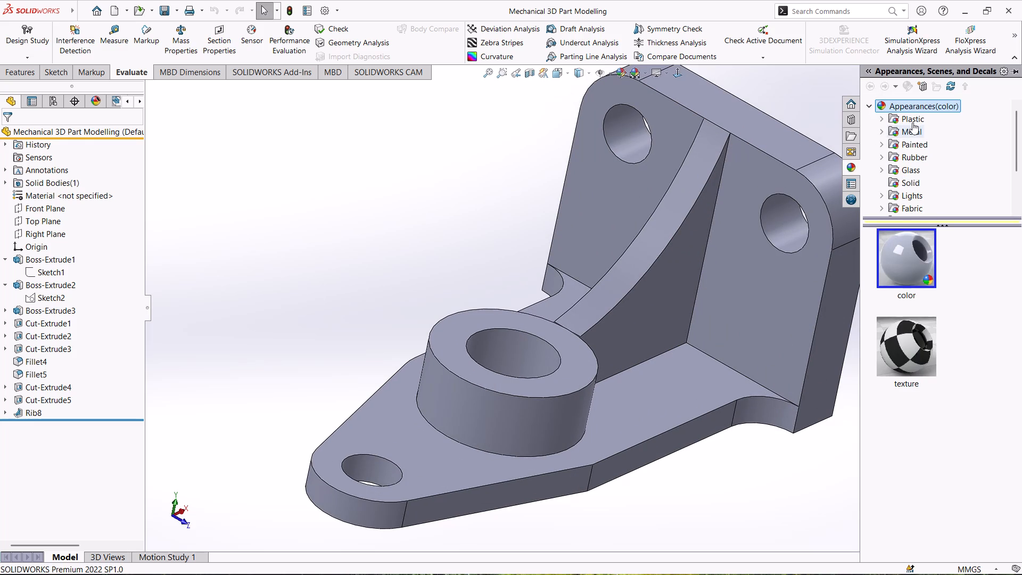
pyautogui.click(881, 133)
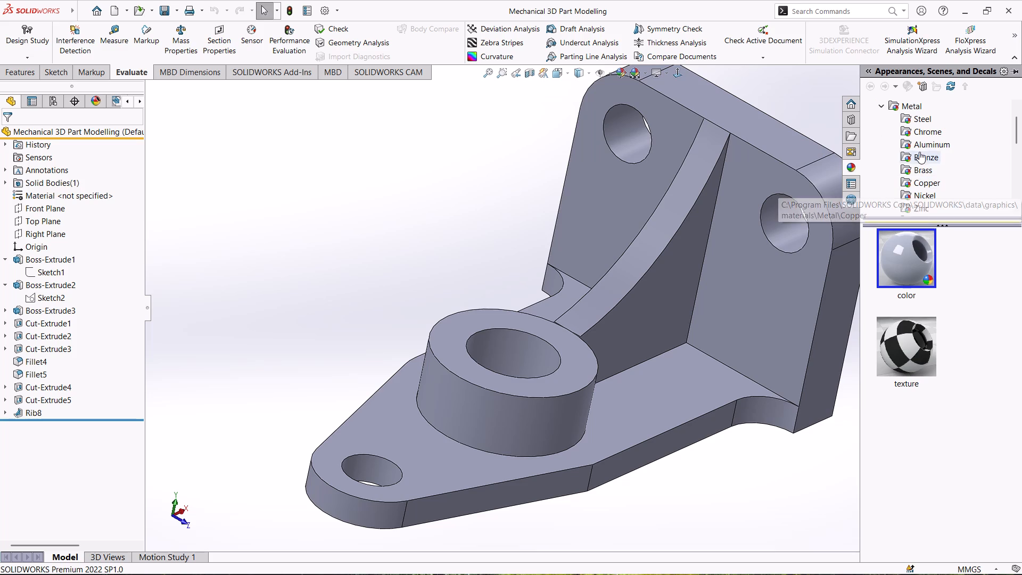
pyautogui.click(921, 119)
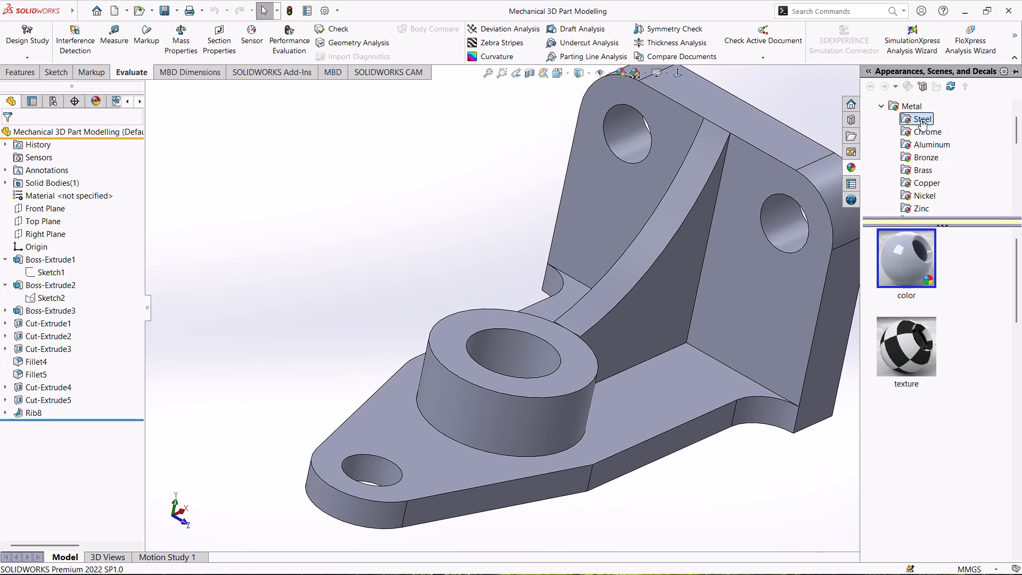
pyautogui.moveTo(911, 253); pyautogui.dragTo(825, 270)
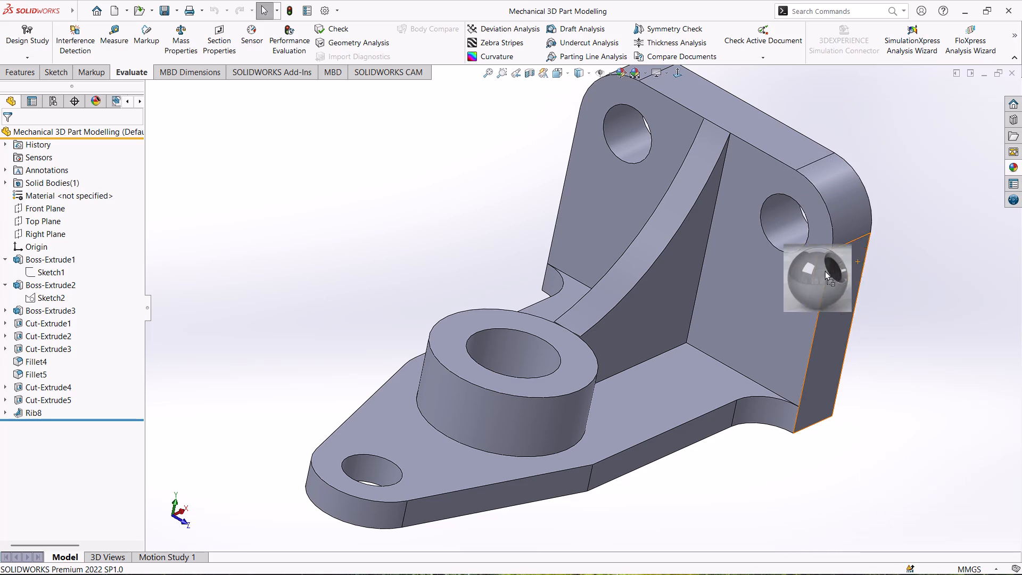
pyautogui.moveTo(825, 270); pyautogui.dragTo(771, 302)
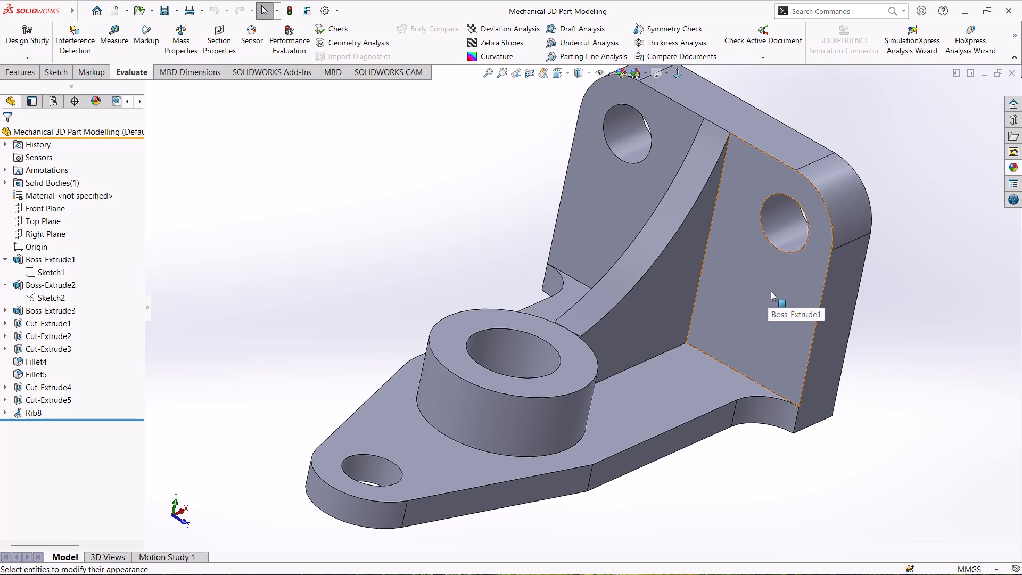
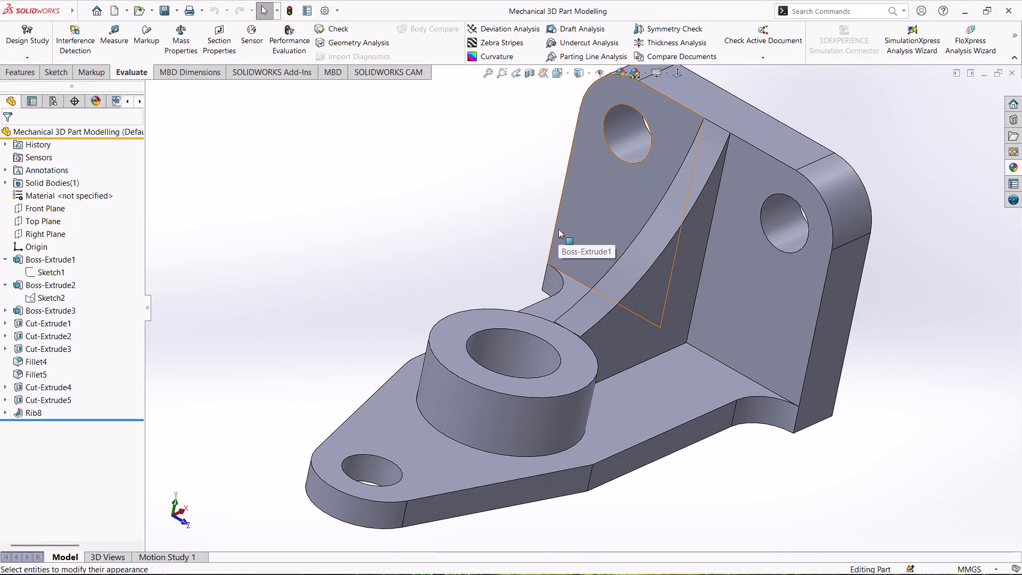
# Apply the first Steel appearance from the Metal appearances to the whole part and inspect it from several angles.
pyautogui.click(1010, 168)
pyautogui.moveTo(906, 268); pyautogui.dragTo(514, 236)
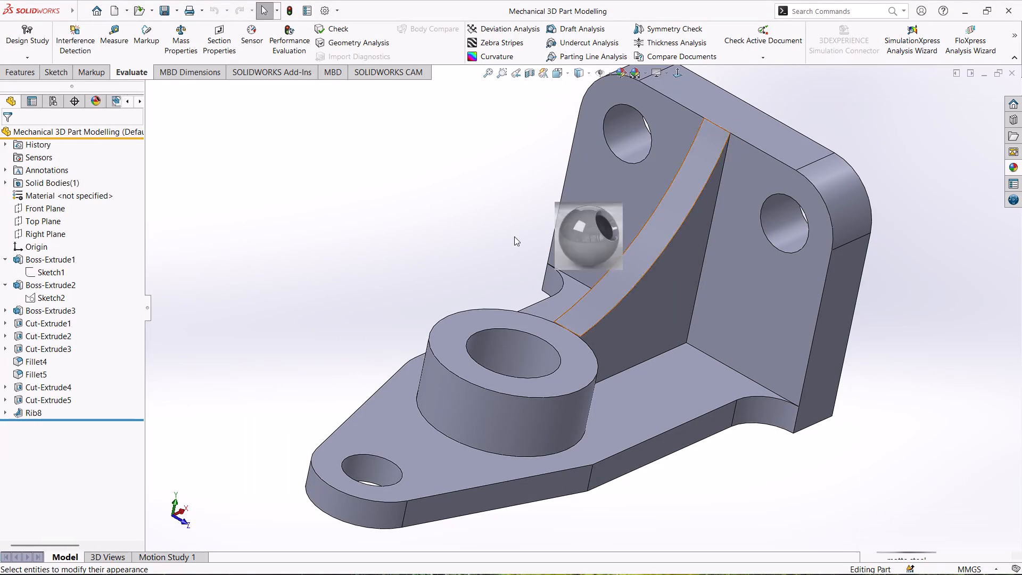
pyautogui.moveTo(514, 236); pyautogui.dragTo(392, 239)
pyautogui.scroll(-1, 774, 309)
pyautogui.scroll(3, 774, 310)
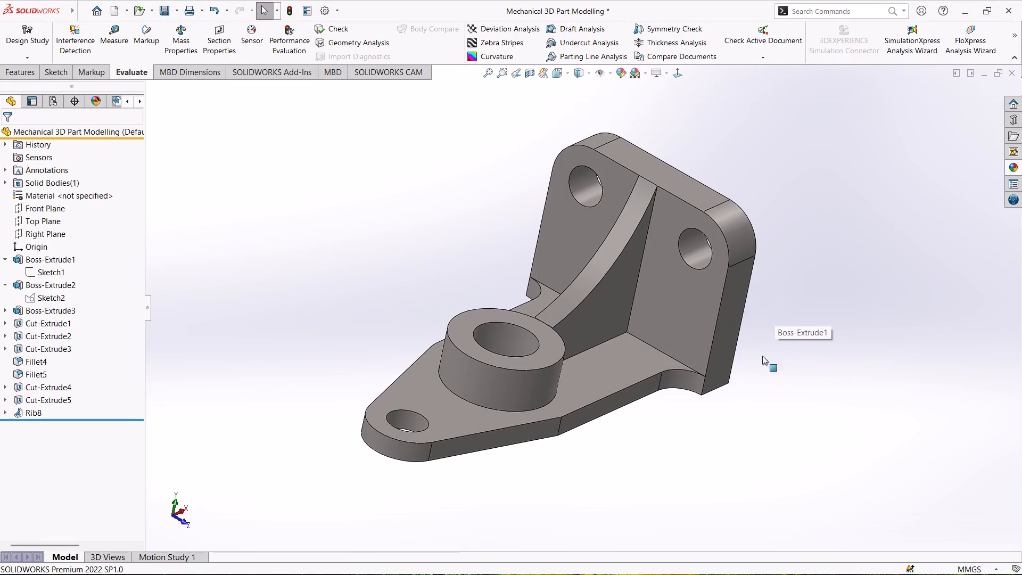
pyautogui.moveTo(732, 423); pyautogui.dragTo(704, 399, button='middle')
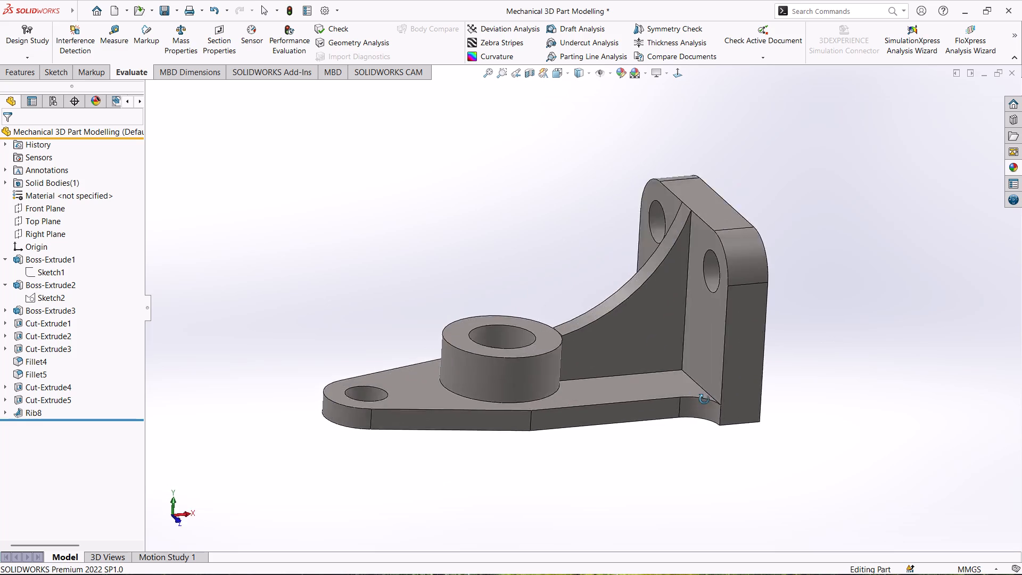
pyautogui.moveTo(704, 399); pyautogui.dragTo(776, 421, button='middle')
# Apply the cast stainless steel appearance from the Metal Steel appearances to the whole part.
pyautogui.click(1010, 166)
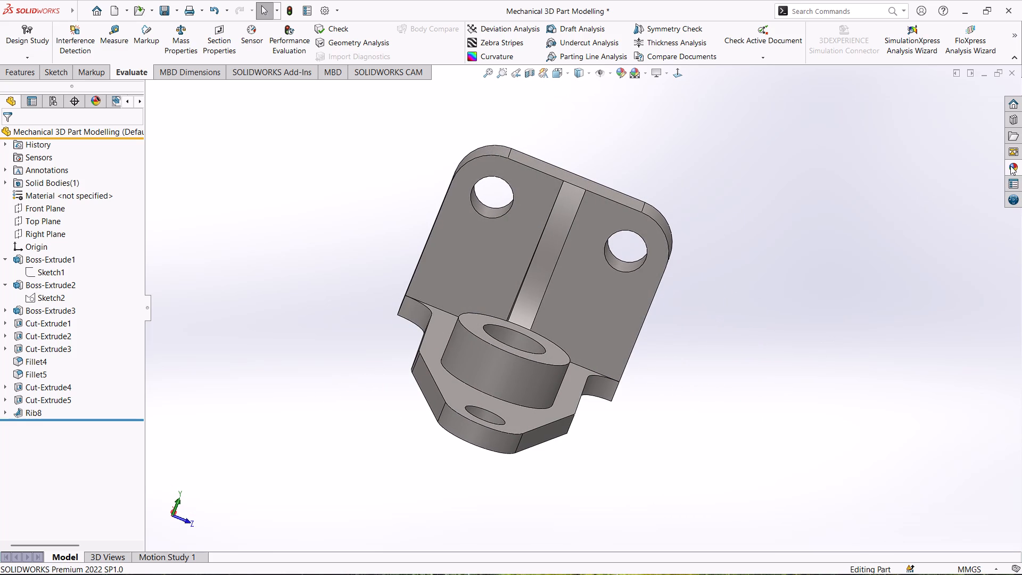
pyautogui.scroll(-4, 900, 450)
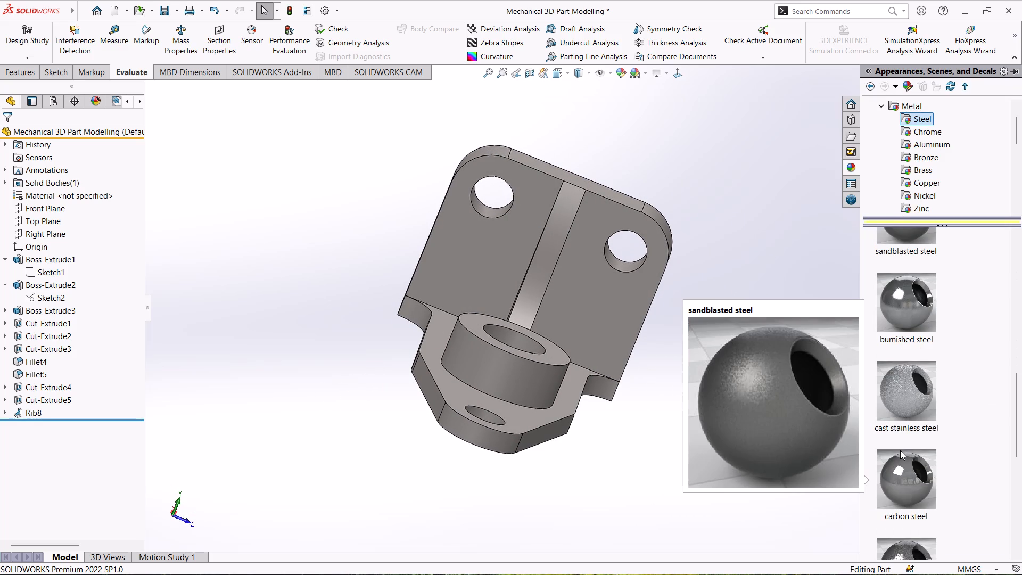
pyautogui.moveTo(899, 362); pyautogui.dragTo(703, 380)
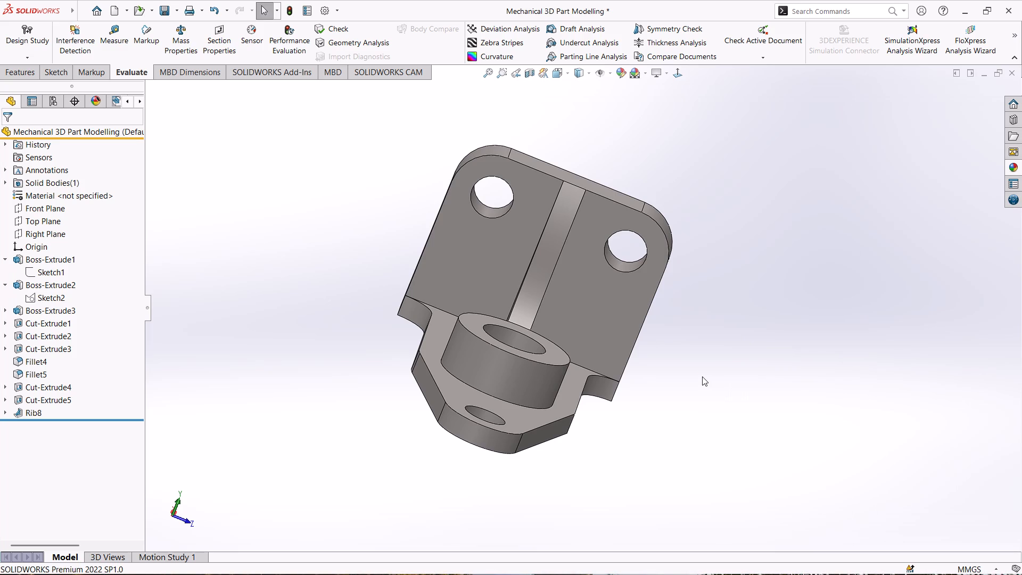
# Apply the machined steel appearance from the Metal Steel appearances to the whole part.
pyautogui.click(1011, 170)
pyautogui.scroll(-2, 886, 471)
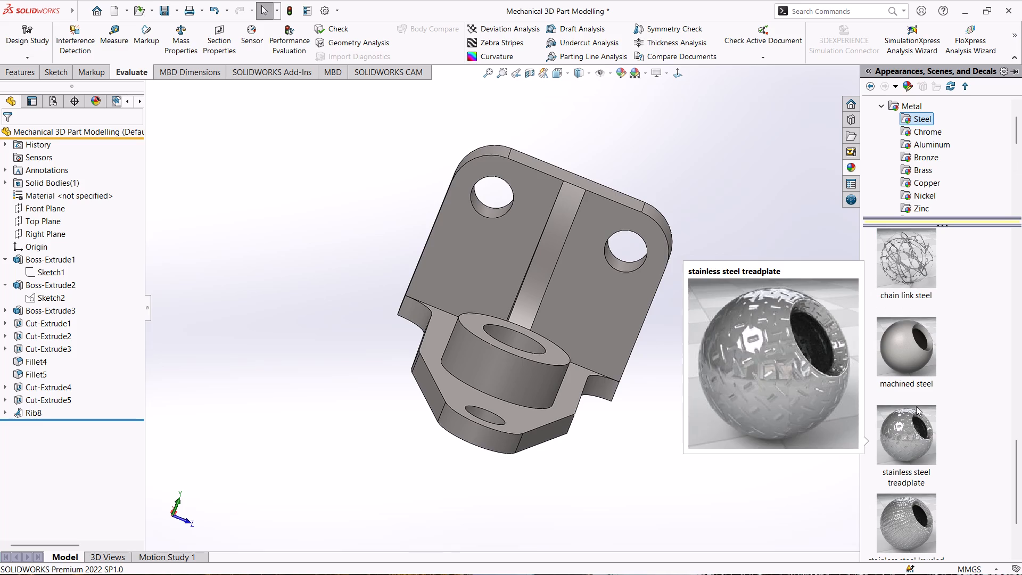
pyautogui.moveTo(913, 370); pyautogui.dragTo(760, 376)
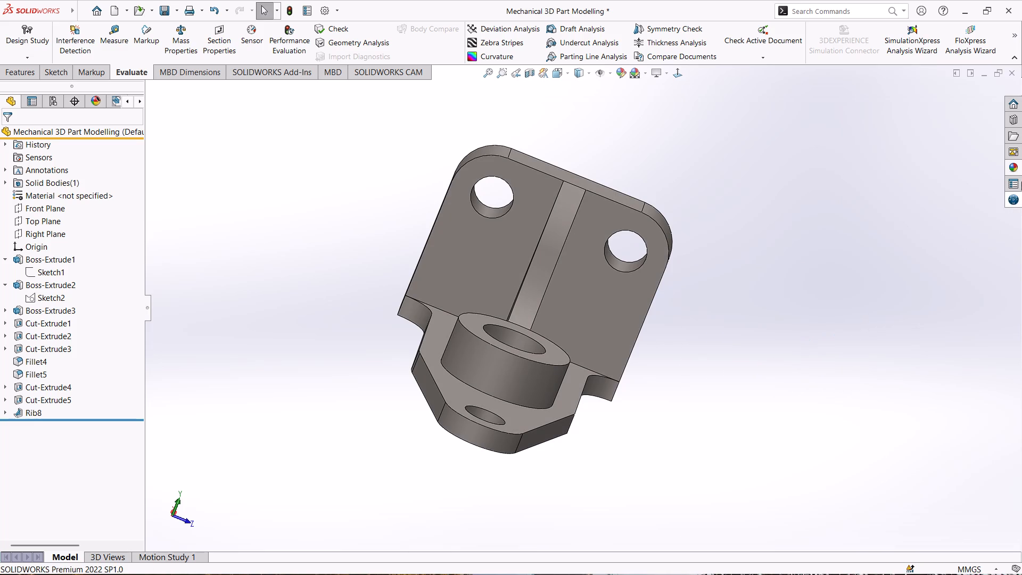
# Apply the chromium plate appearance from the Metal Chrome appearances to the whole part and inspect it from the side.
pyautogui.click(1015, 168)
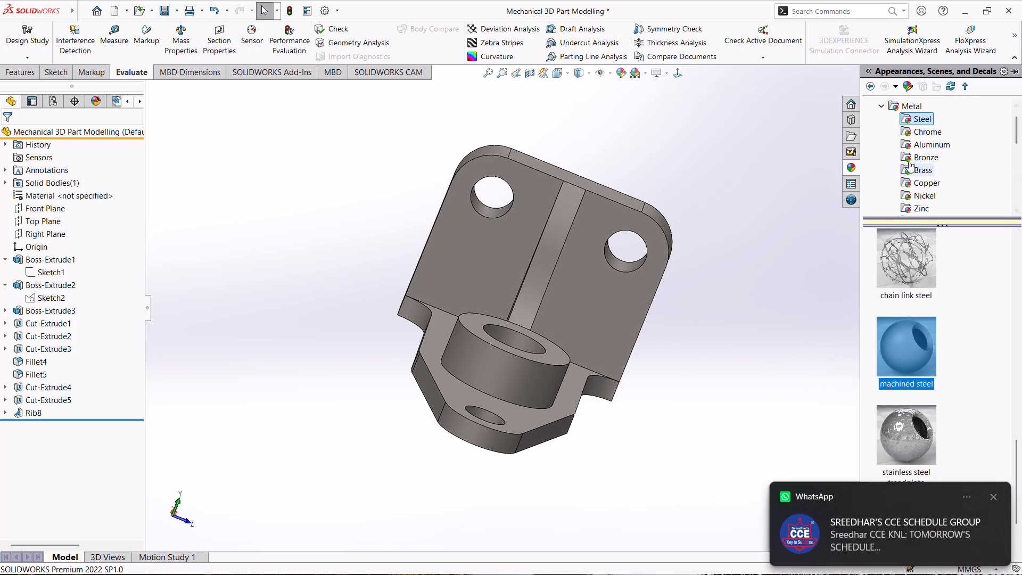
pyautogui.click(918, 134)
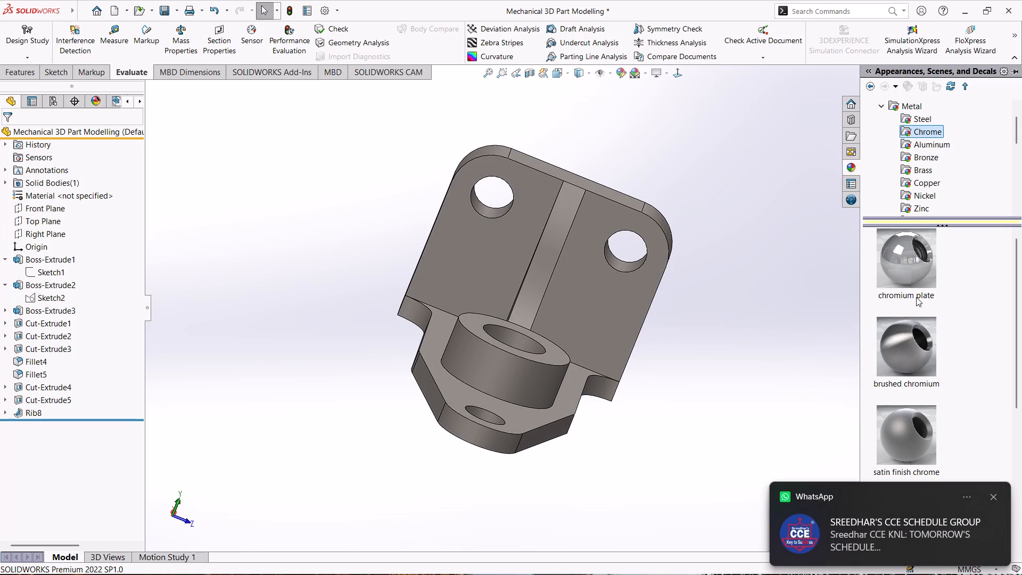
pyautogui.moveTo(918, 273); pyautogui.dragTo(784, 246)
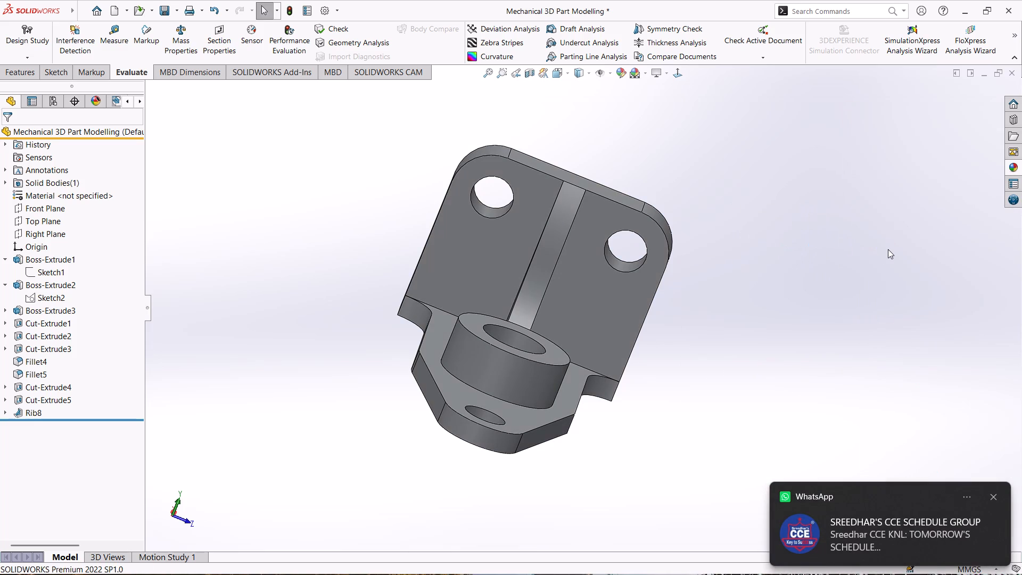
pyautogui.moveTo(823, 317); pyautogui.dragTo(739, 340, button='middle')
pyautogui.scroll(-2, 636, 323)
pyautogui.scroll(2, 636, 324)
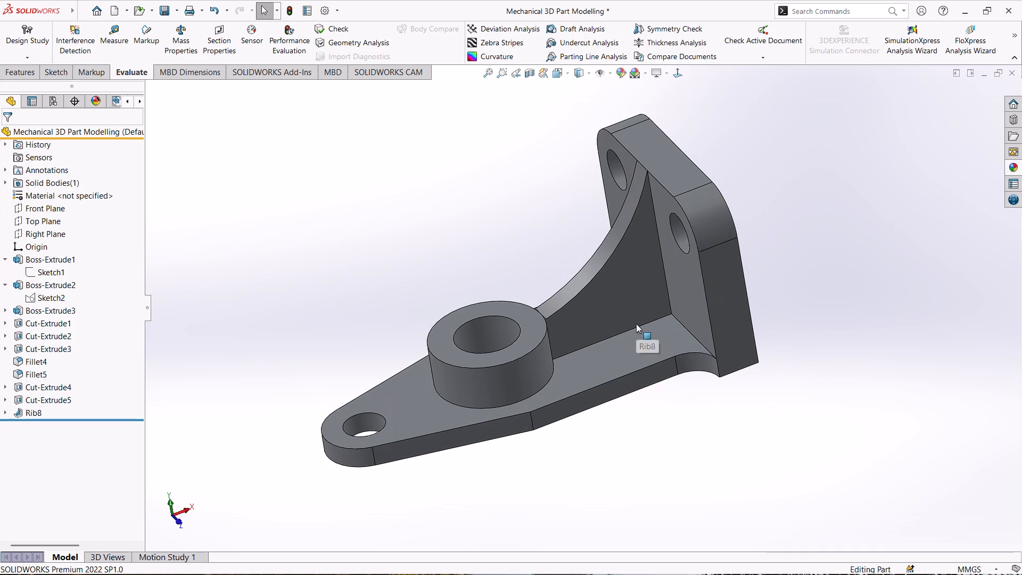
# Apply the matte chrome appearance from the Metal Chrome appearances to the whole part and inspect it in a raised three-dimensional view.
pyautogui.click(1009, 165)
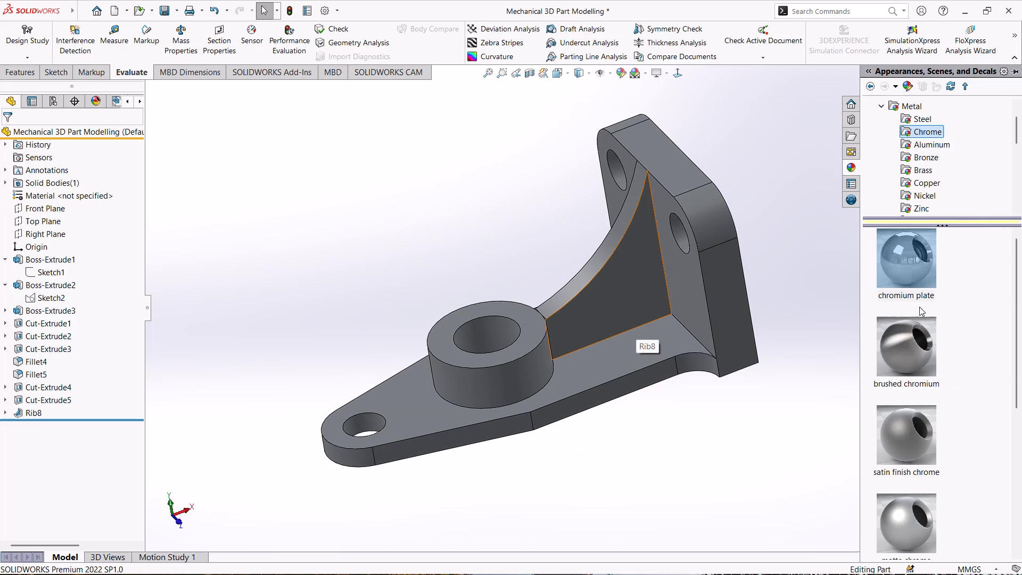
pyautogui.scroll(-2, 915, 322)
pyautogui.moveTo(911, 261); pyautogui.dragTo(825, 249)
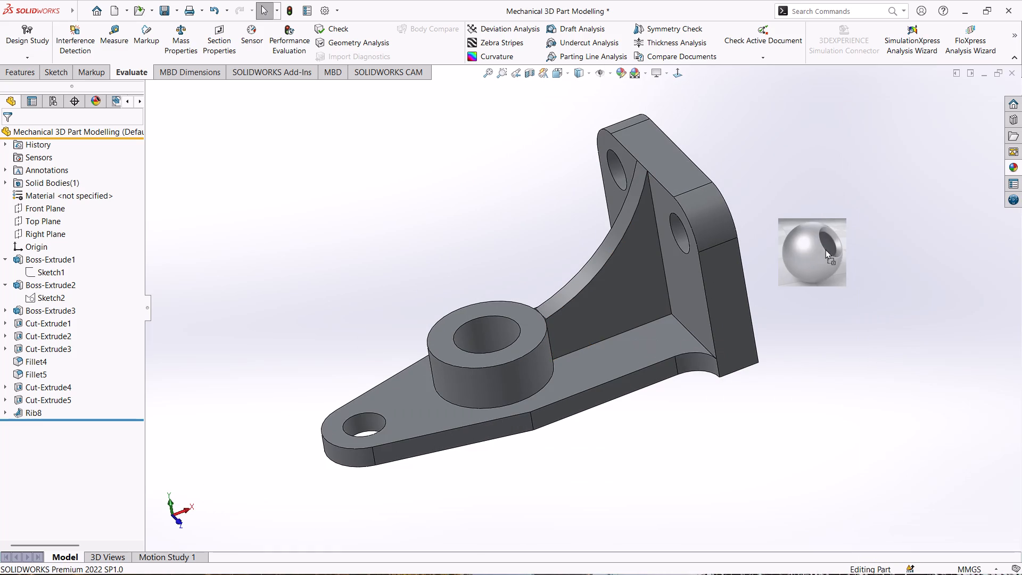
pyautogui.moveTo(825, 249); pyautogui.dragTo(825, 249)
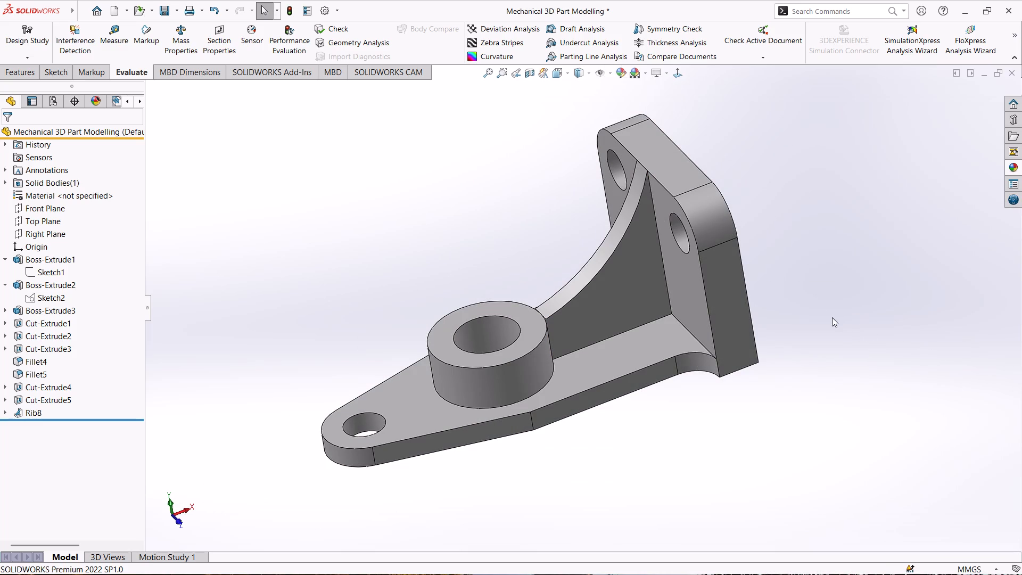
pyautogui.moveTo(827, 313); pyautogui.dragTo(884, 311, button='middle')
pyautogui.scroll(-1, 724, 373)
pyautogui.scroll(1, 724, 373)
pyautogui.scroll(-1, 703, 366)
pyautogui.scroll(1, 757, 345)
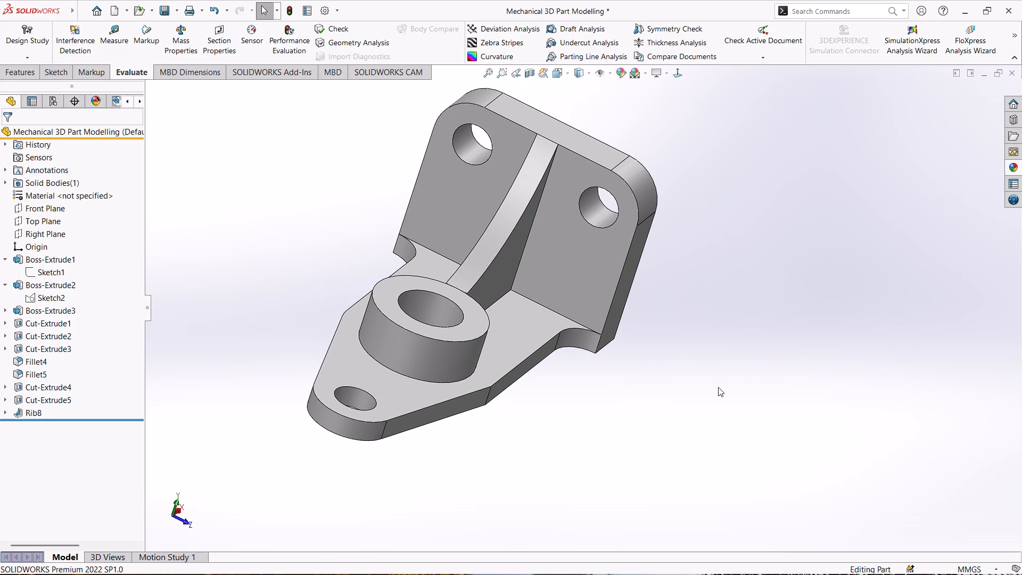
pyautogui.scroll(3, 342, 205)
pyautogui.scroll(-2, 342, 205)
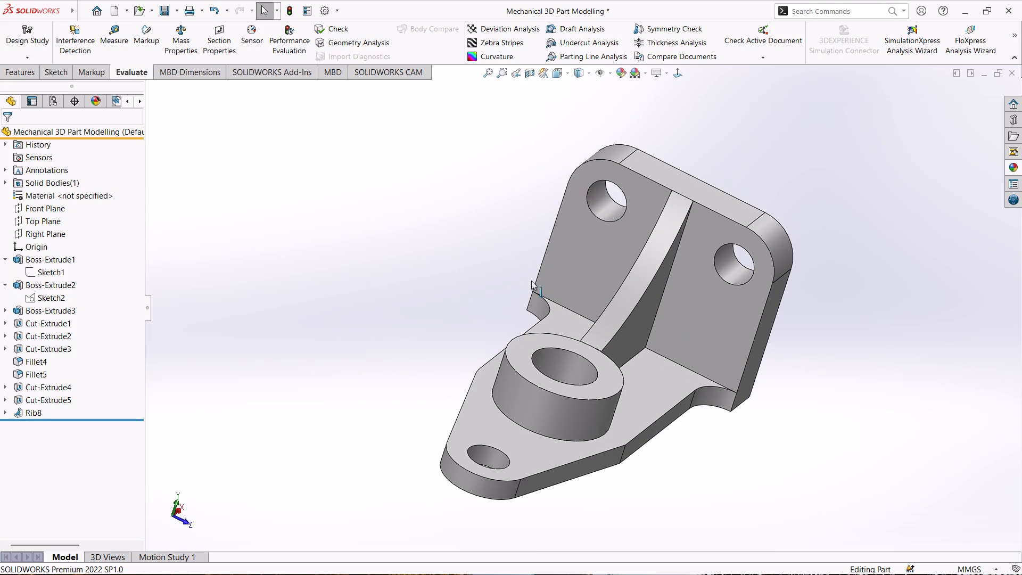
# Save the part with its new appearance.
pyautogui.hotkey('ctrl', 's')
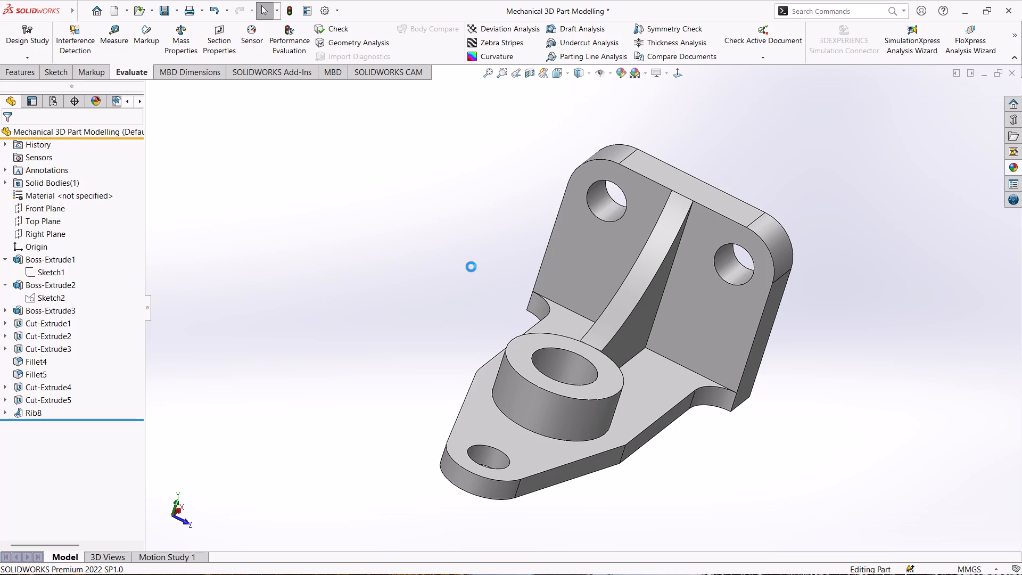
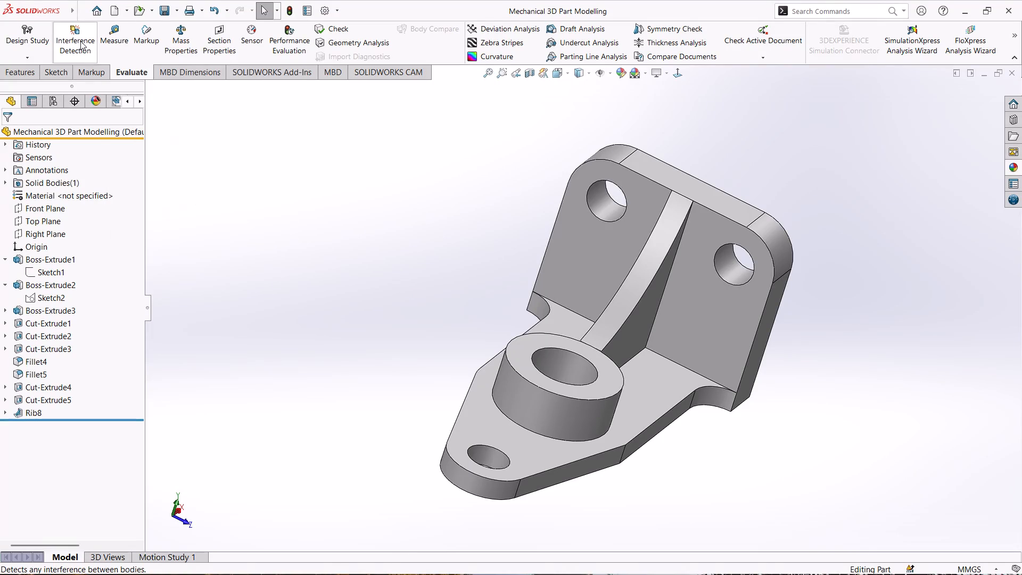
# Calculate the part's mass properties and print the report with Microsoft Print to PDF, saving it in the SolidWorks folder as Mechanical 3D Part Modelling.
pyautogui.click(182, 40)
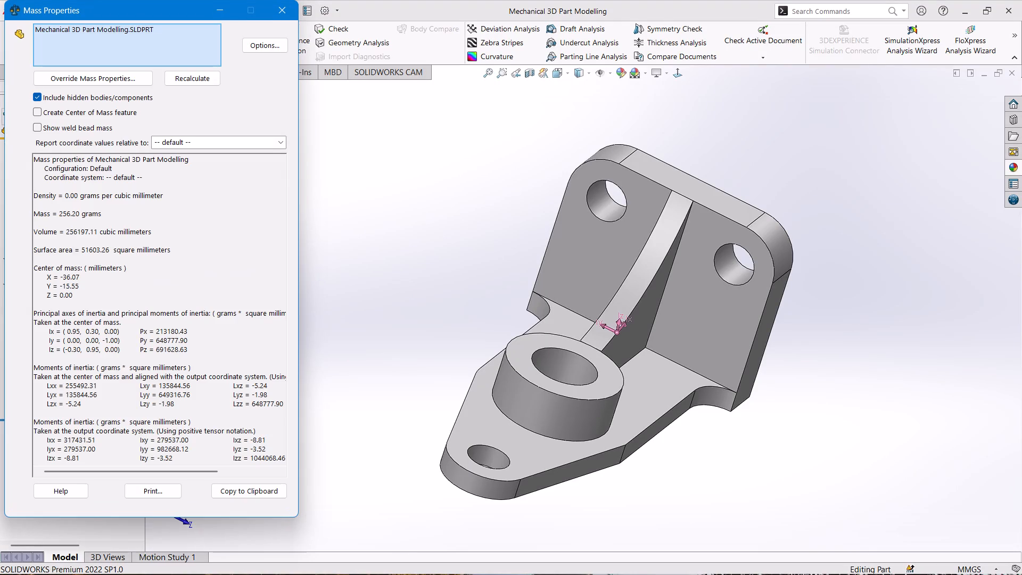
pyautogui.click(158, 490)
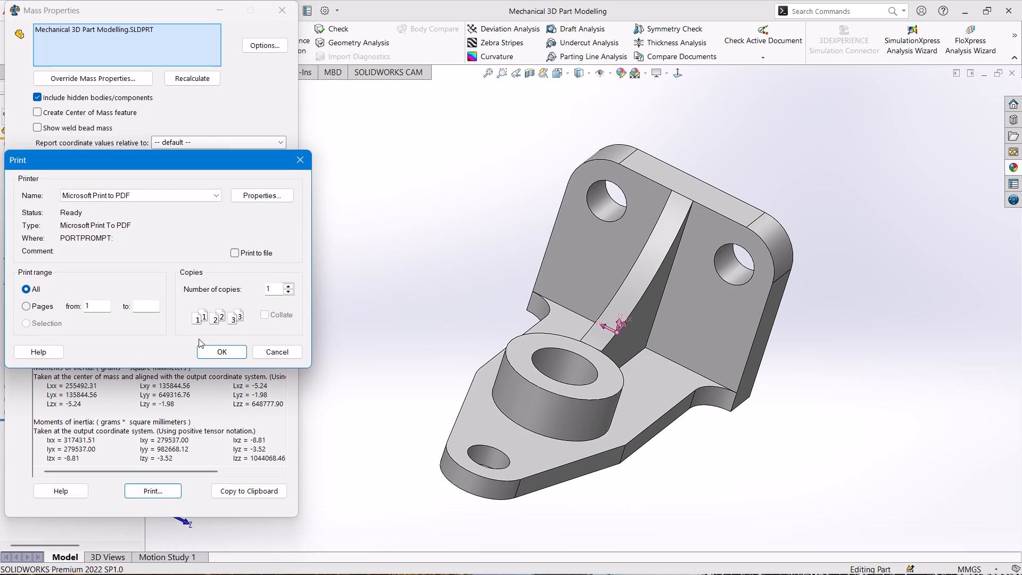
pyautogui.click(224, 352)
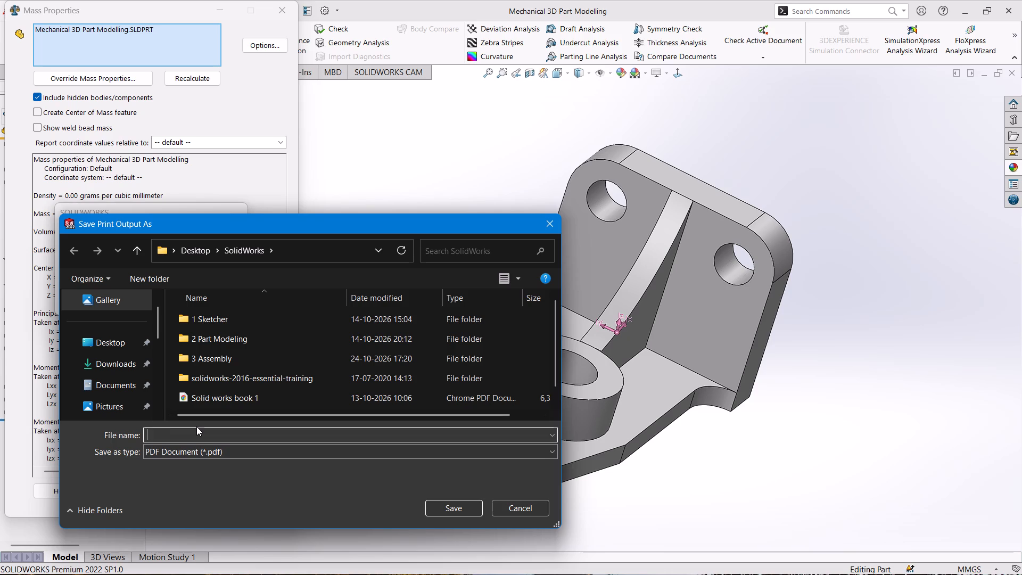
pyautogui.hotkey('shift', 'm')
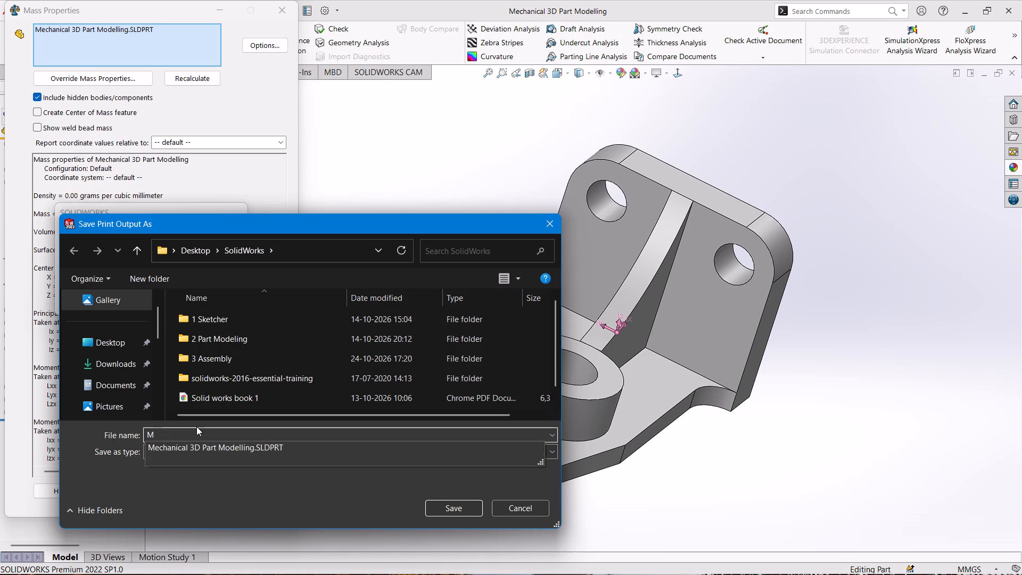
pyautogui.click(205, 448)
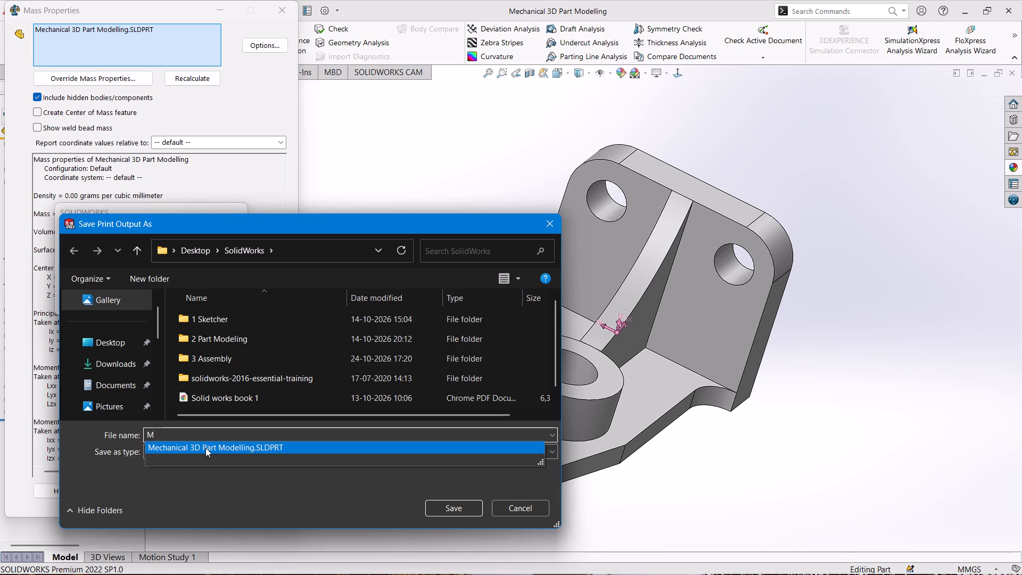
pyautogui.click(289, 433)
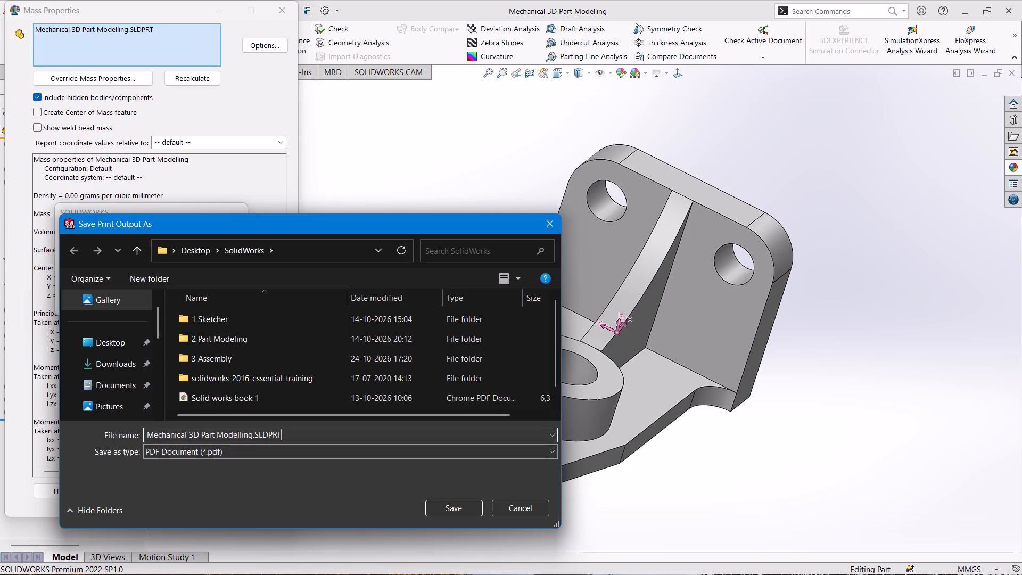
pyautogui.press('BackSpace')
pyautogui.press('BackSpace')
pyautogui.press('BackSpace')
pyautogui.press('BackSpace')
pyautogui.press('BackSpace')
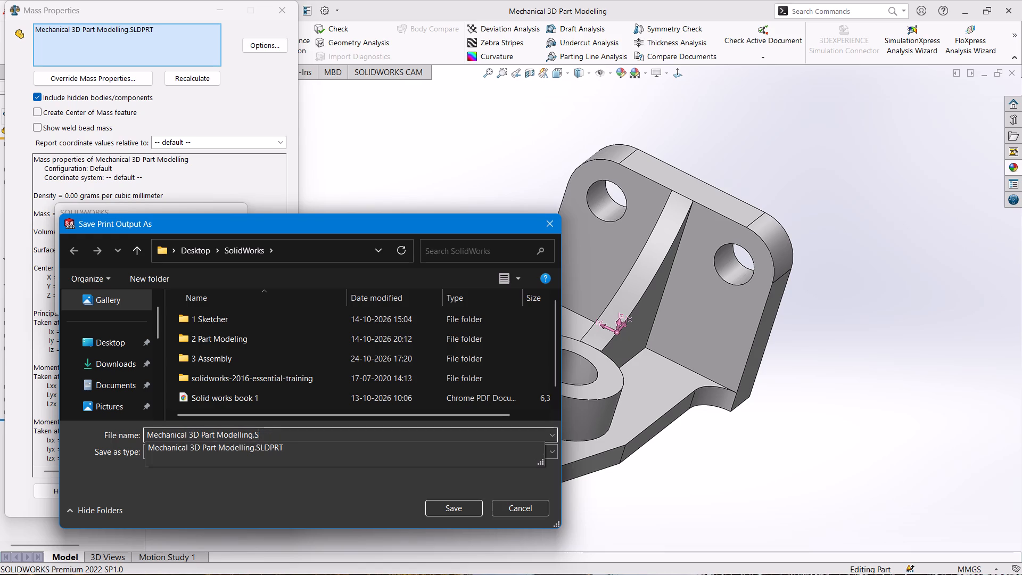
pyautogui.press('BackSpace')
pyautogui.press('BackSpace')
pyautogui.click(434, 503)
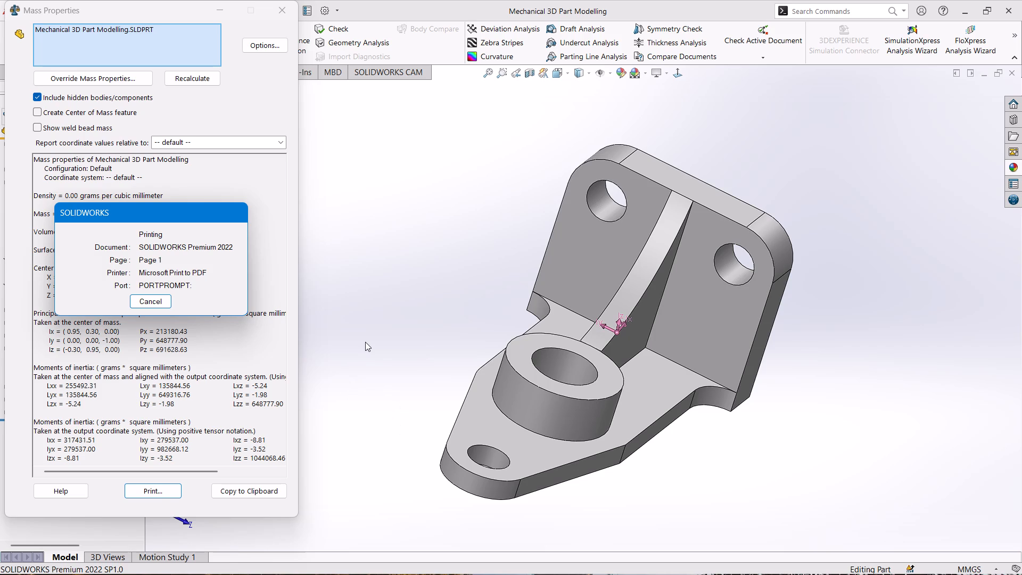
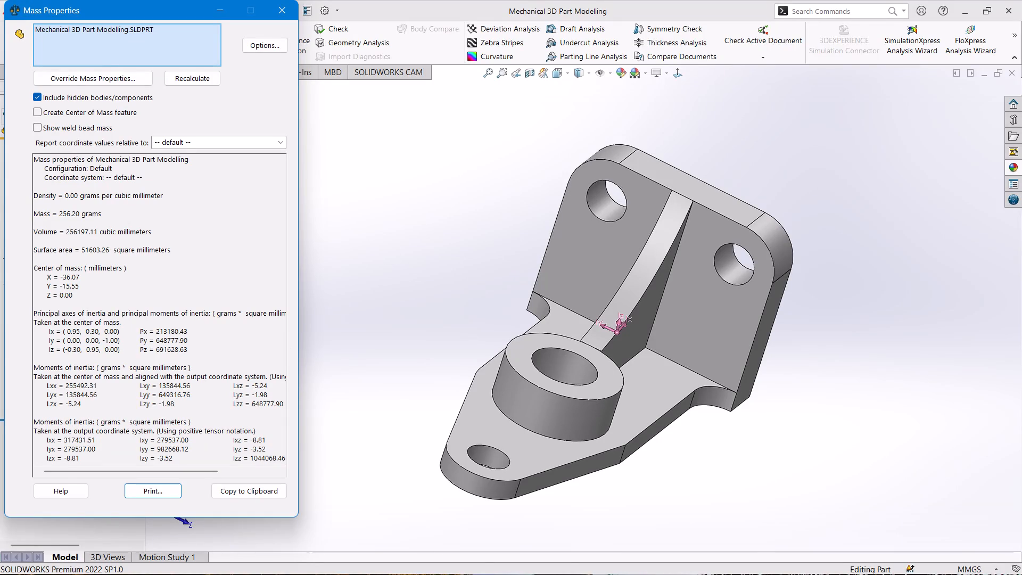
# Close the Mass Properties report.
pyautogui.click(279, 13)
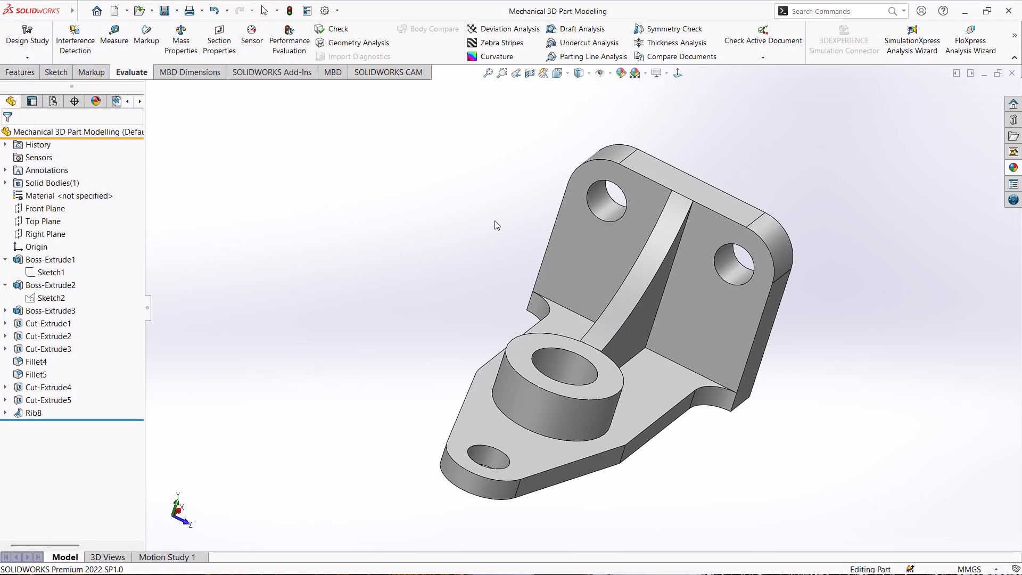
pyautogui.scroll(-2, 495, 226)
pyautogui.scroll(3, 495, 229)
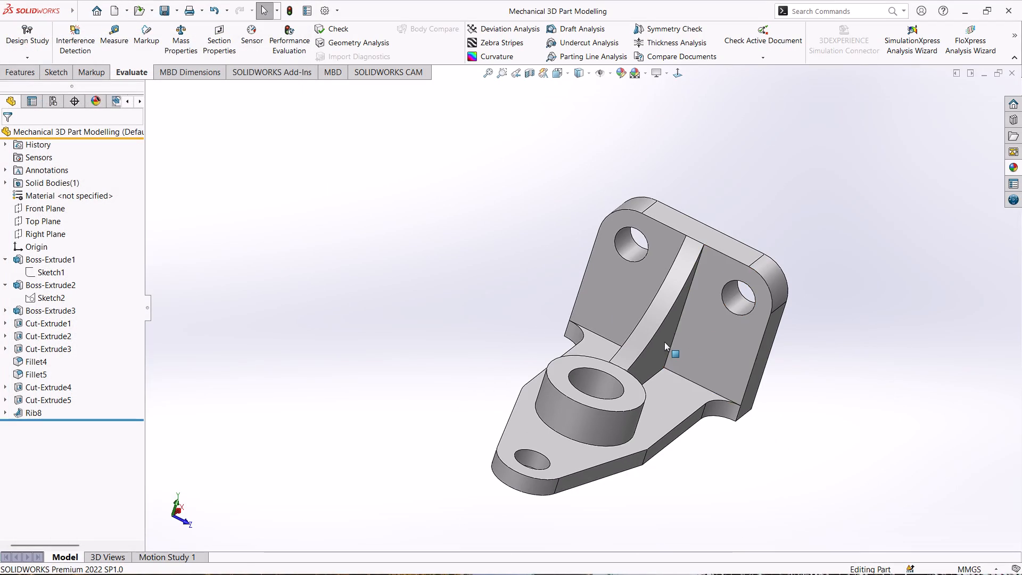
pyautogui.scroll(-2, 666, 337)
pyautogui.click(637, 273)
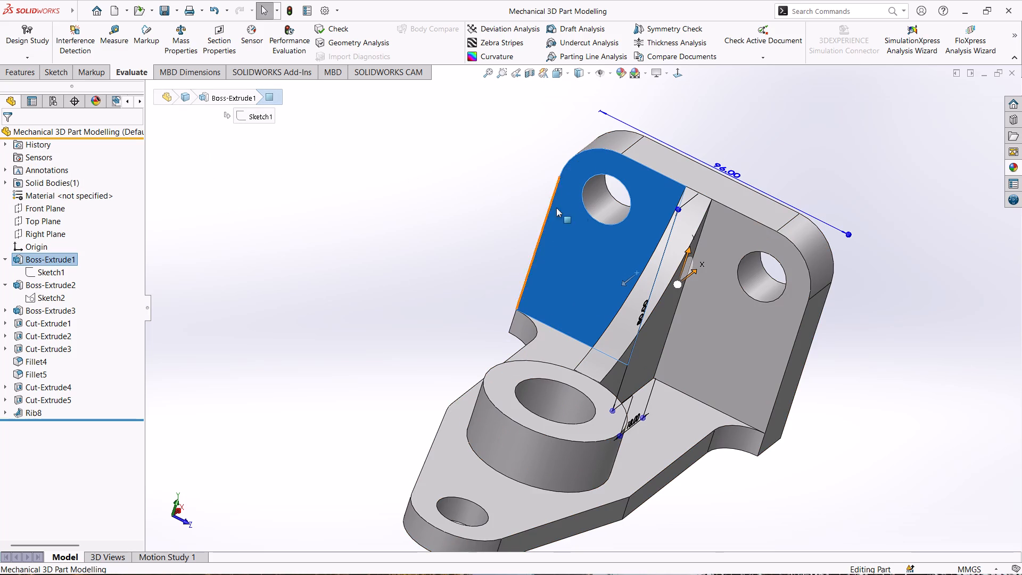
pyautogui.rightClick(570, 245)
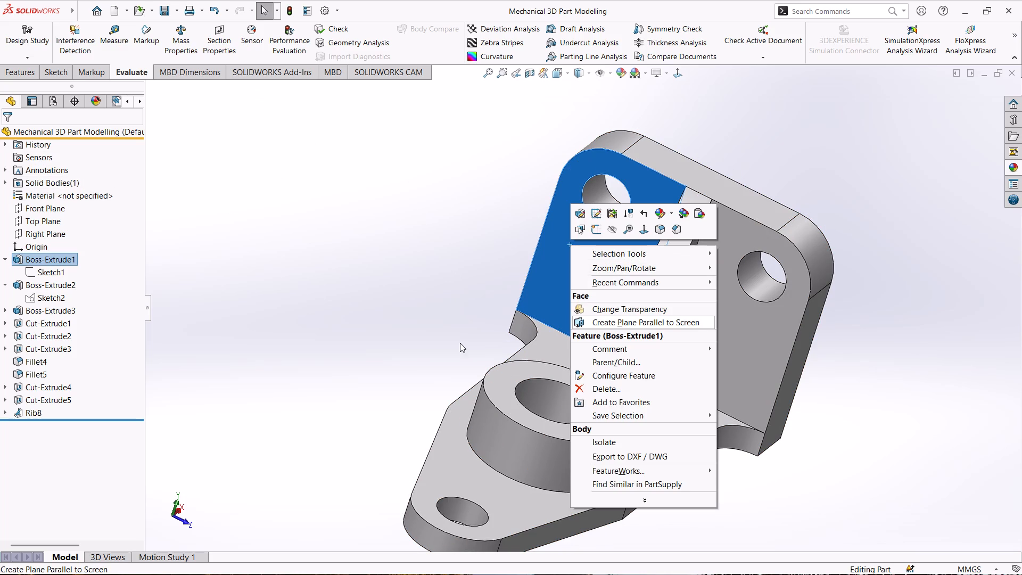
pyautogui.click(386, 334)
# Start a sketch on the base plate's top face and draw a circle about 57 mm in diameter, concentric with the small end hole.
pyautogui.click(531, 498)
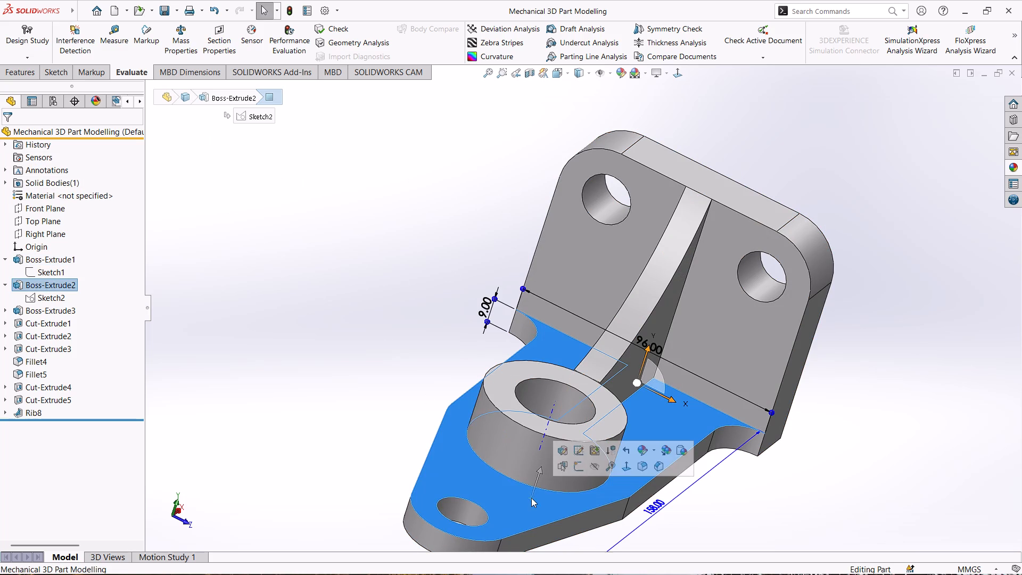
pyautogui.click(579, 471)
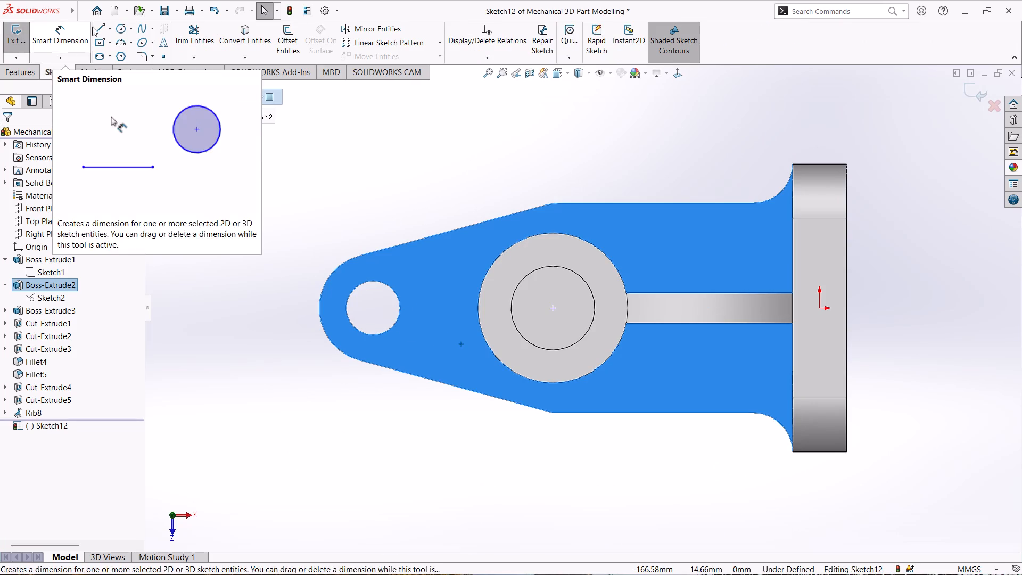
pyautogui.click(120, 28)
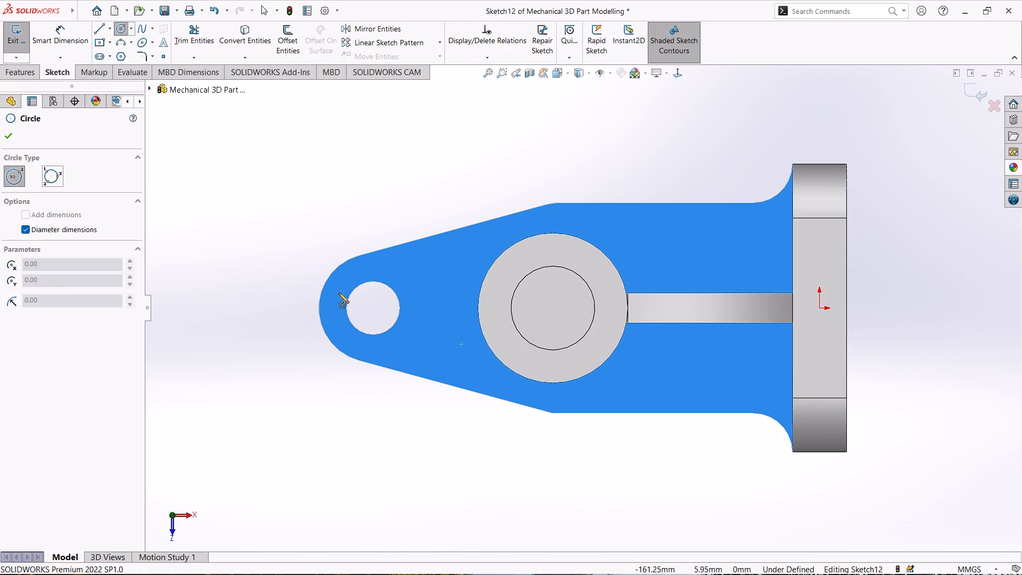
pyautogui.click(372, 307)
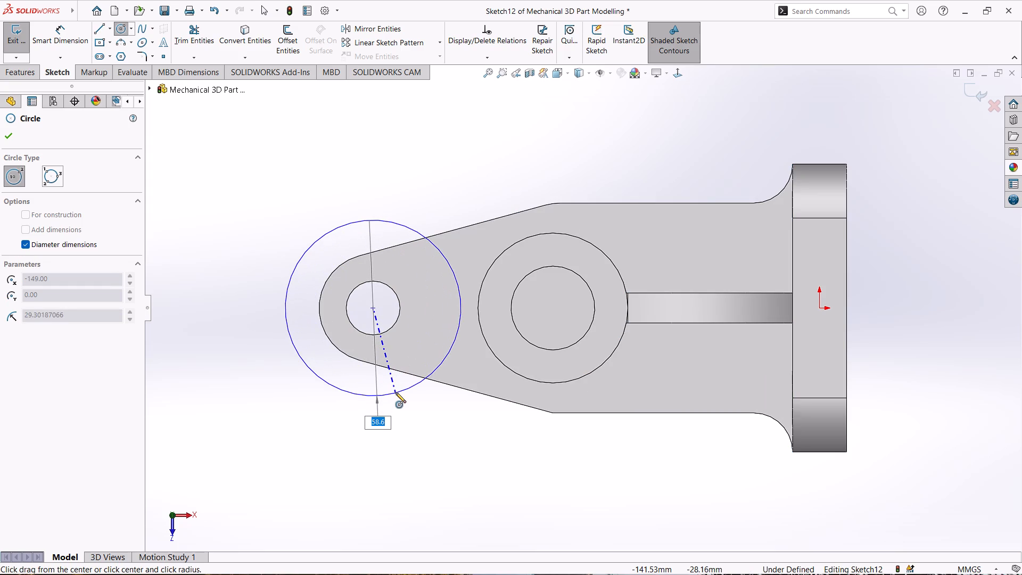
pyautogui.click(397, 391)
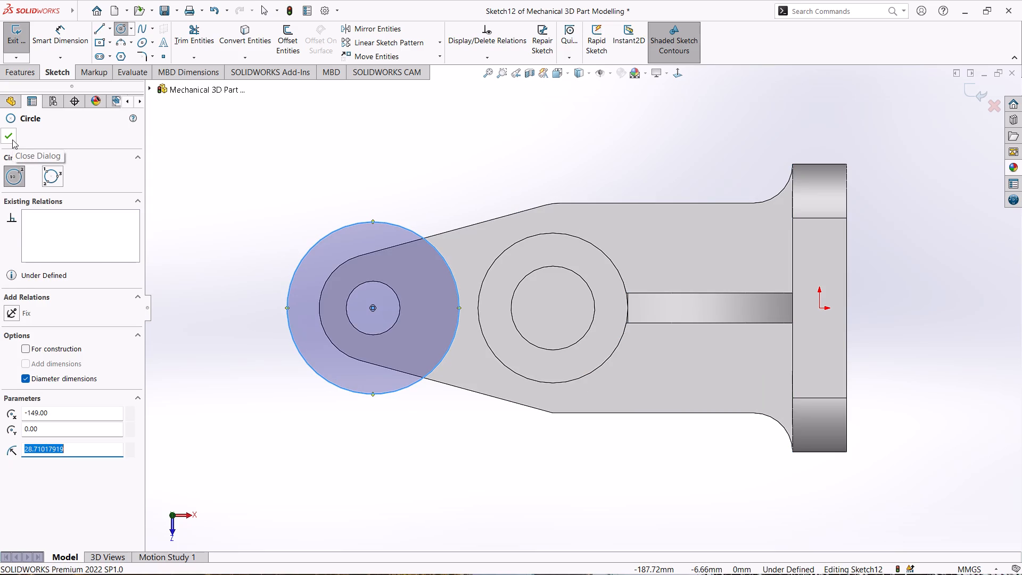
# Dimension the circle around the end hole to a 50 mm diameter and exit the sketch.
pyautogui.click(64, 44)
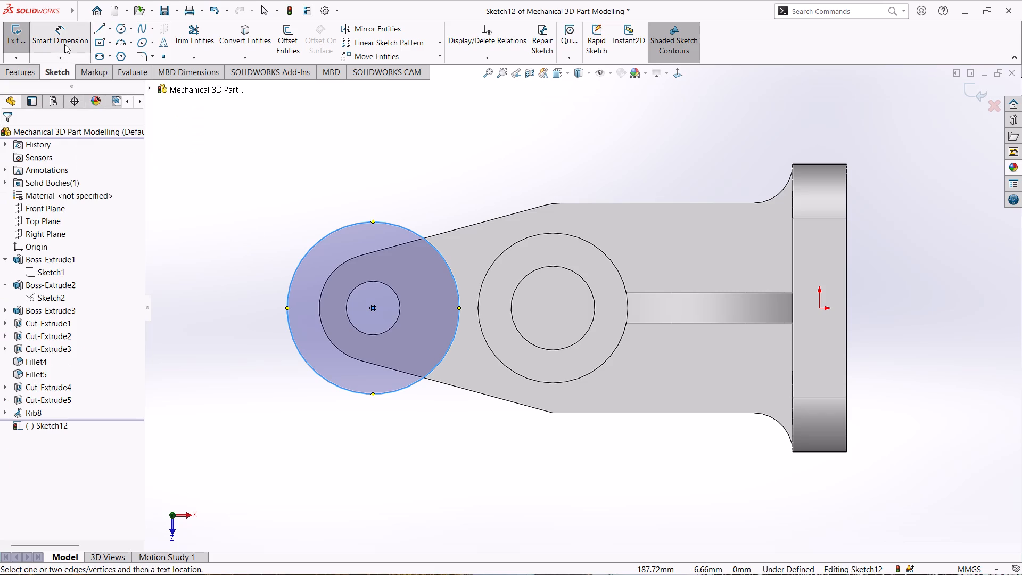
pyautogui.click(297, 263)
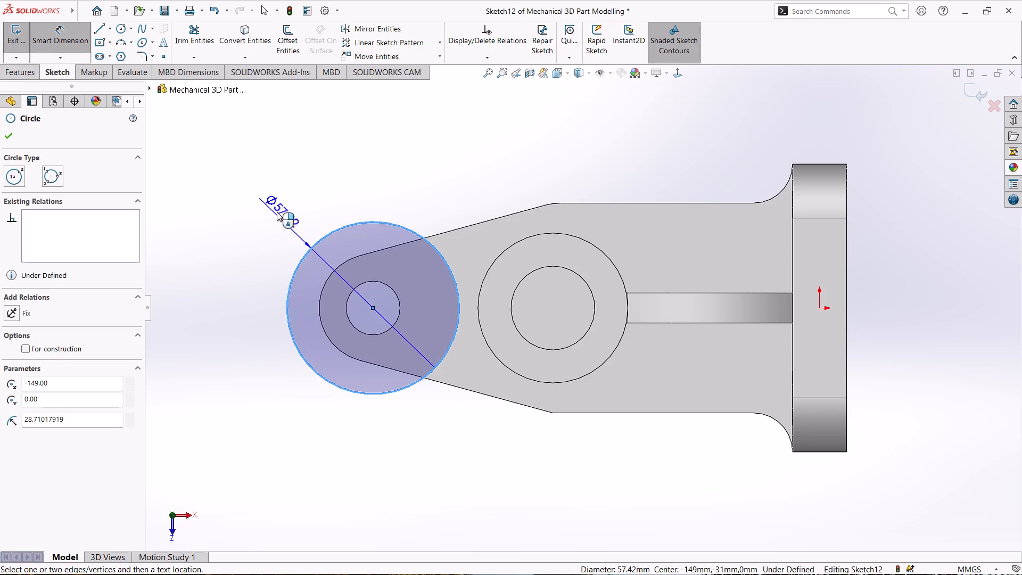
pyautogui.click(269, 189)
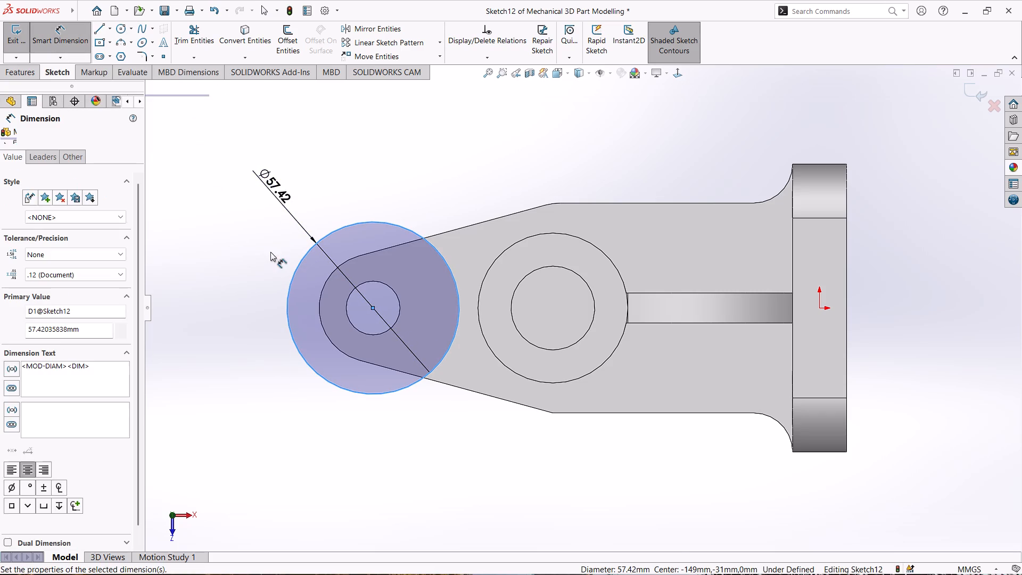
pyautogui.write('50')
pyautogui.press('Return')
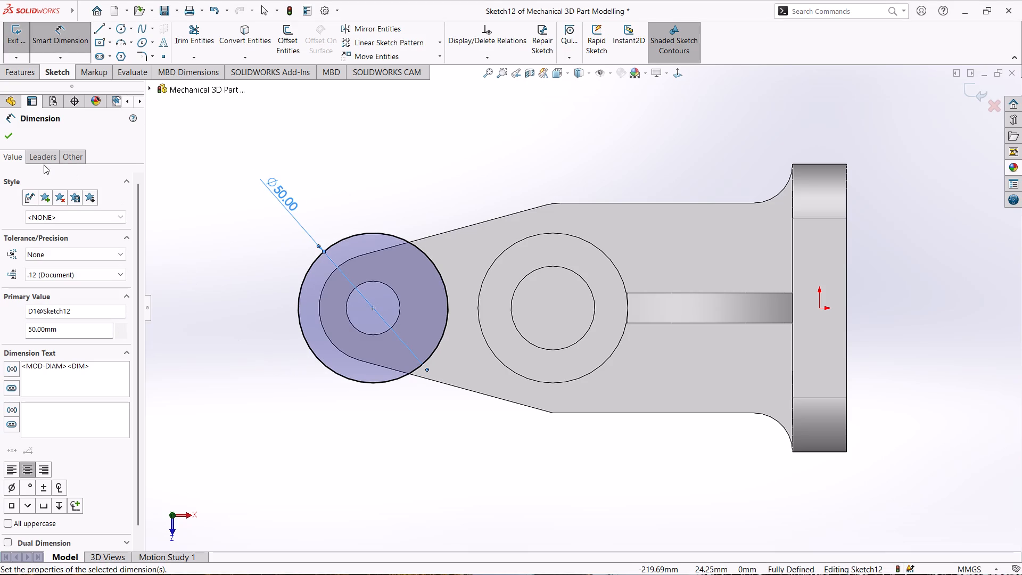
pyautogui.click(13, 138)
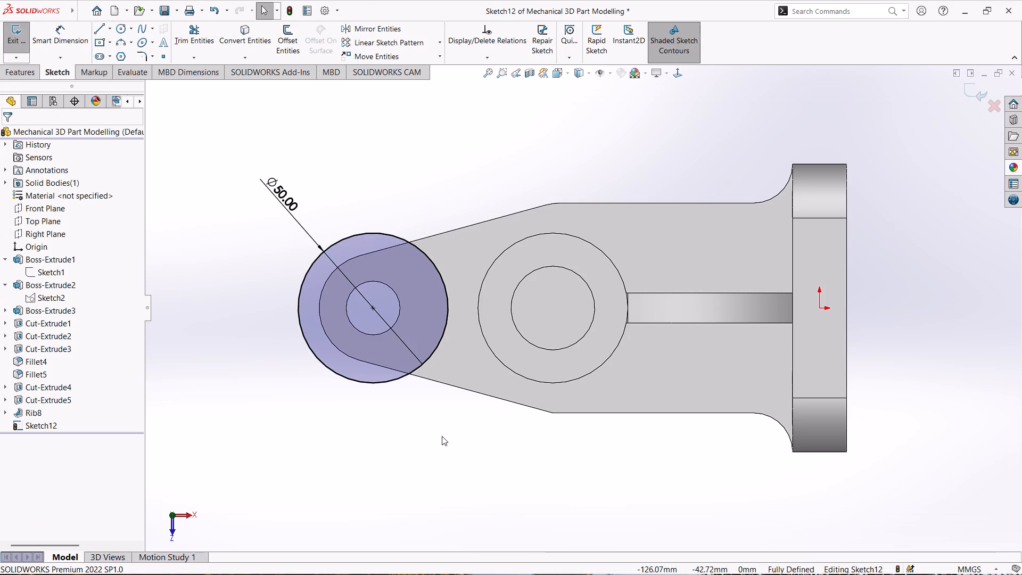
pyautogui.moveTo(442, 441); pyautogui.dragTo(491, 374, button='middle')
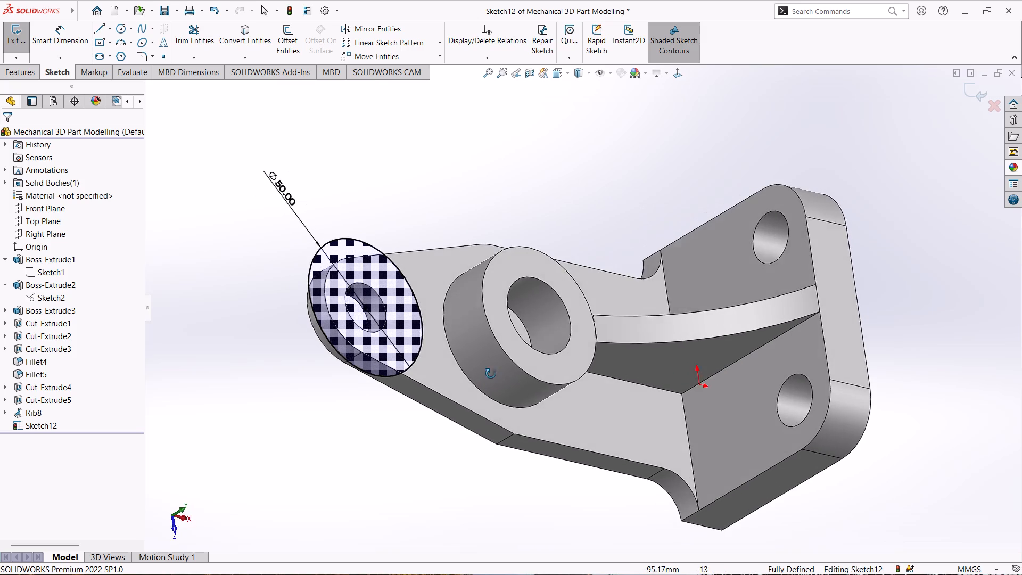
pyautogui.moveTo(491, 374); pyautogui.dragTo(485, 376, button='middle')
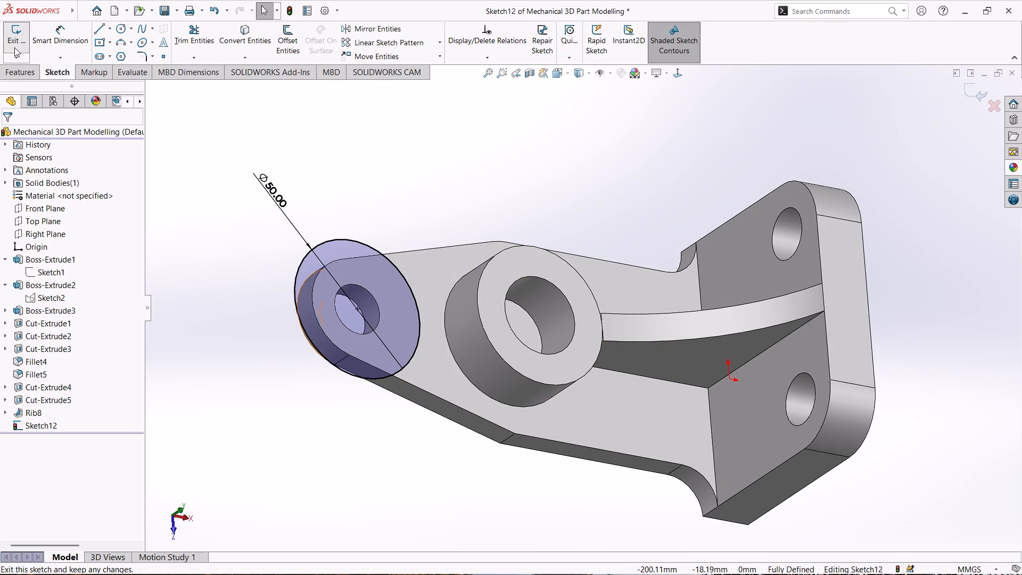
pyautogui.click(14, 47)
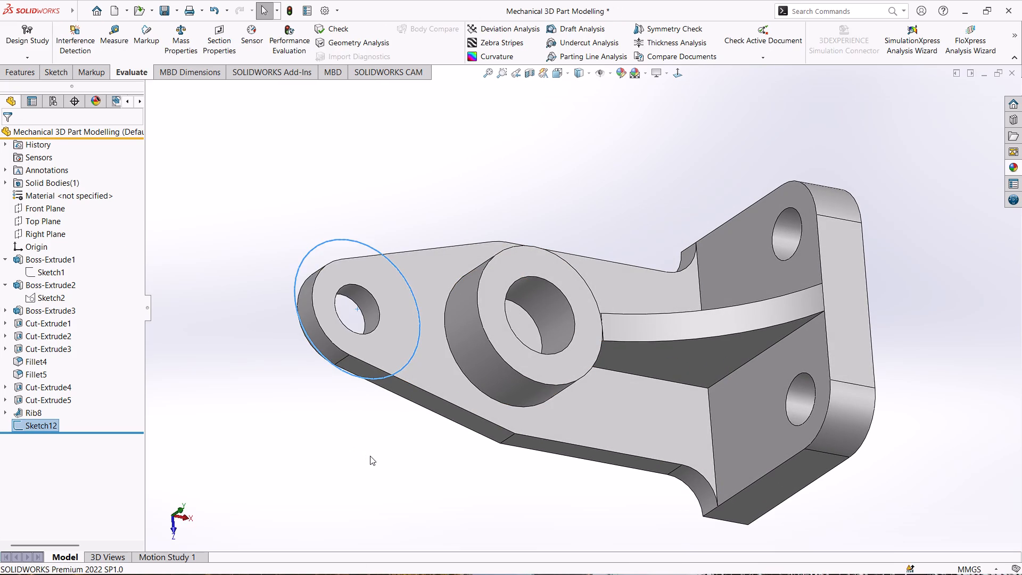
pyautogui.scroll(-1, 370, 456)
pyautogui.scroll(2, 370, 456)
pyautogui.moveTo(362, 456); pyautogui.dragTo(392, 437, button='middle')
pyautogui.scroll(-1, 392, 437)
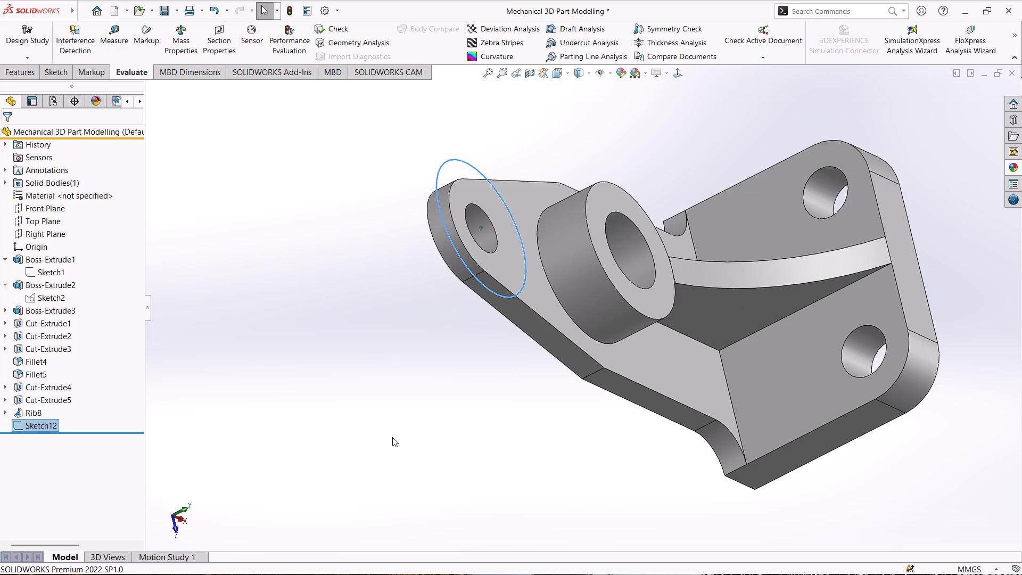
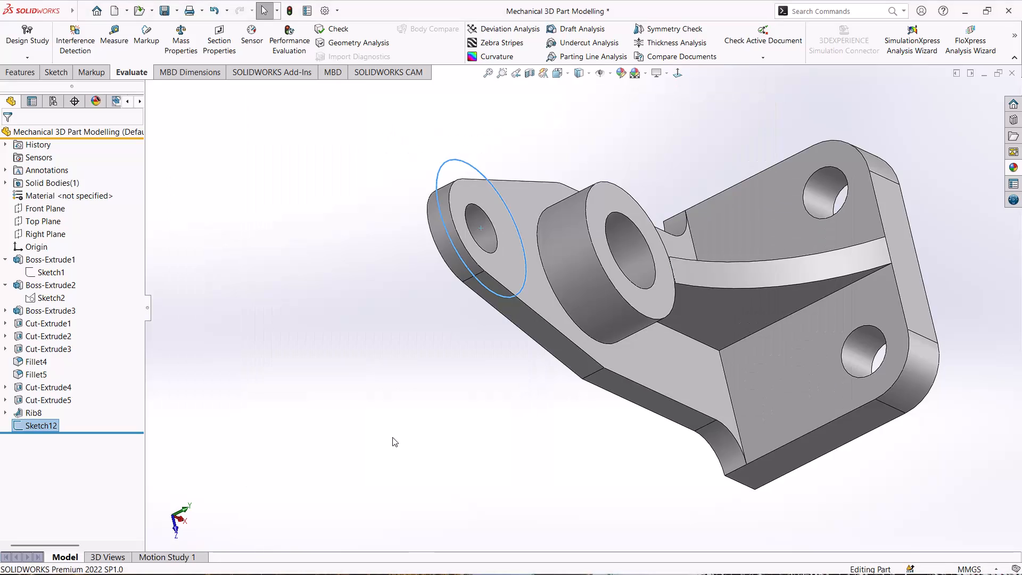
# Extrude the 50 mm circle around the small end hole as a merged boss, Mid Plane, with a depth of 20 mm.
pyautogui.scroll(-1, 399, 425)
pyautogui.scroll(1, 496, 356)
pyautogui.moveTo(546, 312); pyautogui.dragTo(544, 313, button='middle')
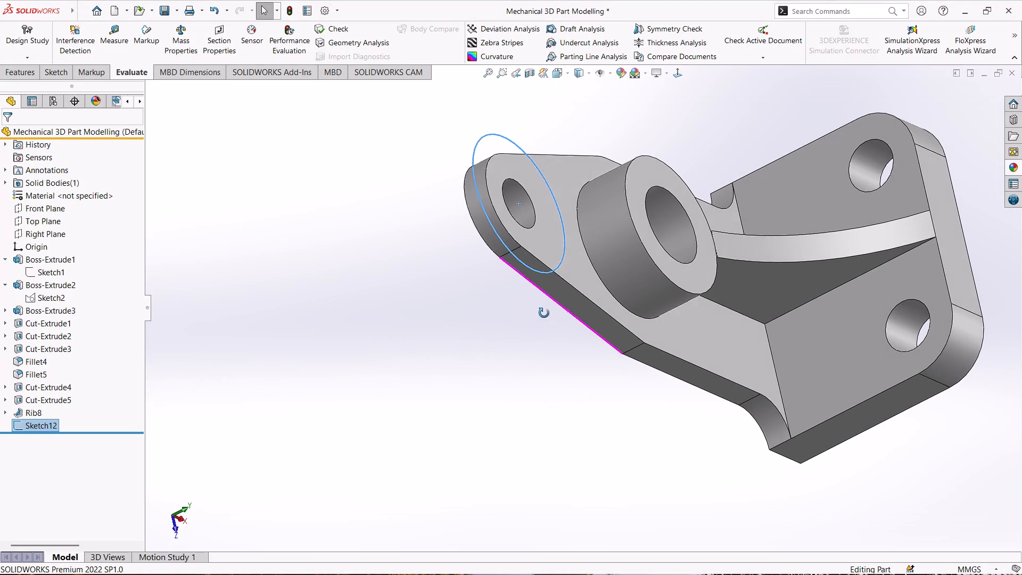
pyautogui.moveTo(544, 313); pyautogui.dragTo(538, 363, button='middle')
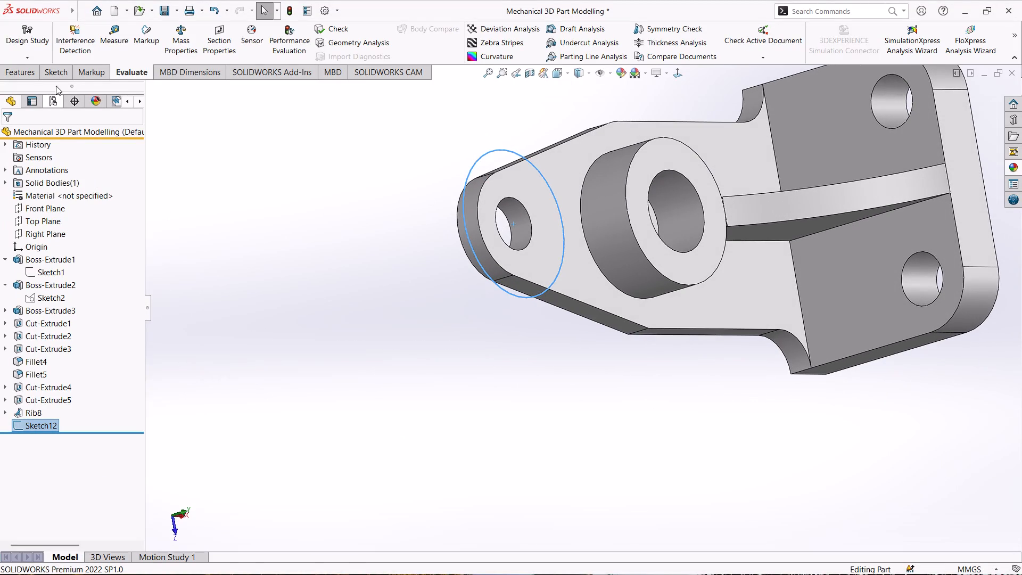
pyautogui.click(13, 73)
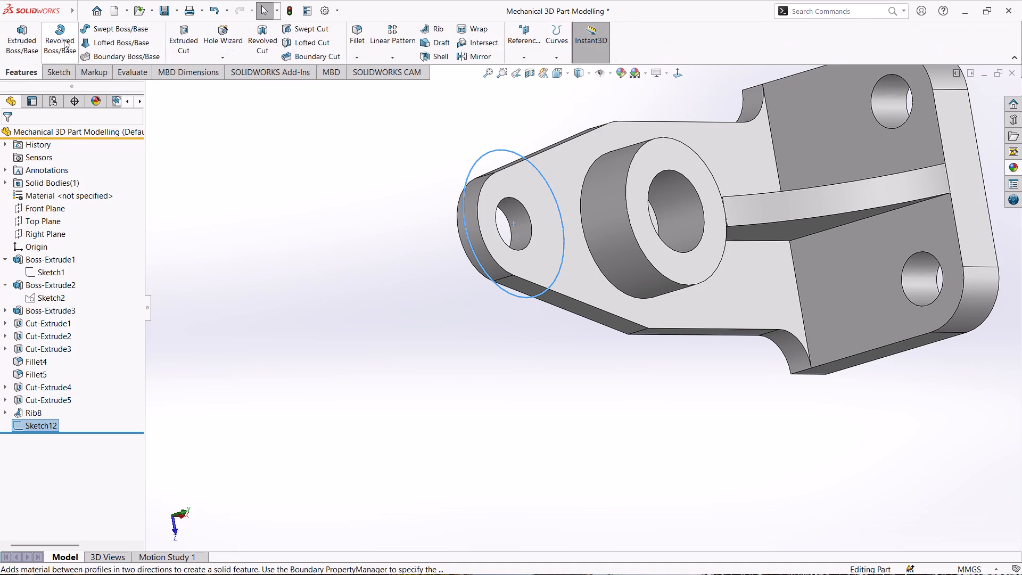
pyautogui.click(27, 42)
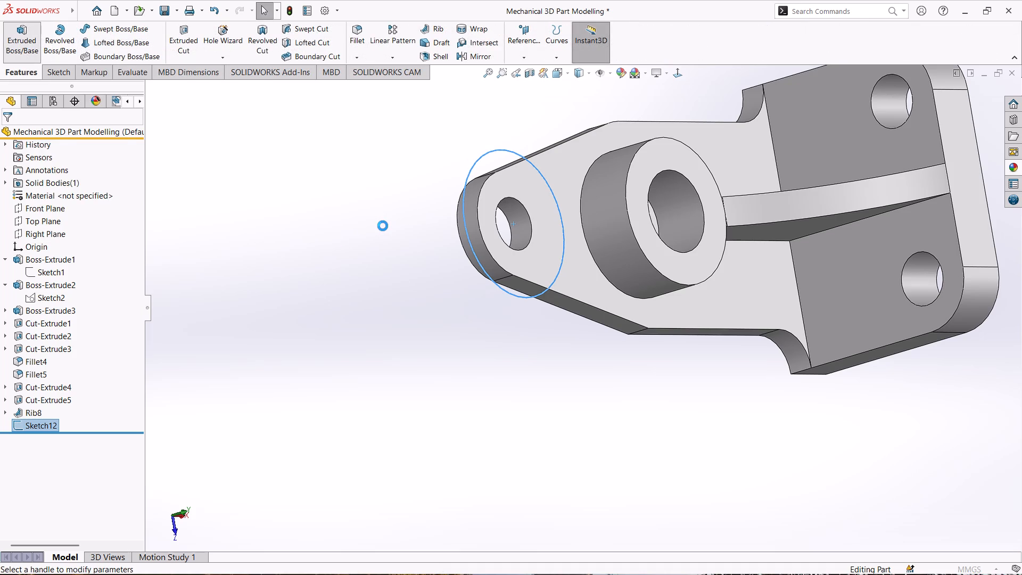
pyautogui.scroll(-2, 532, 212)
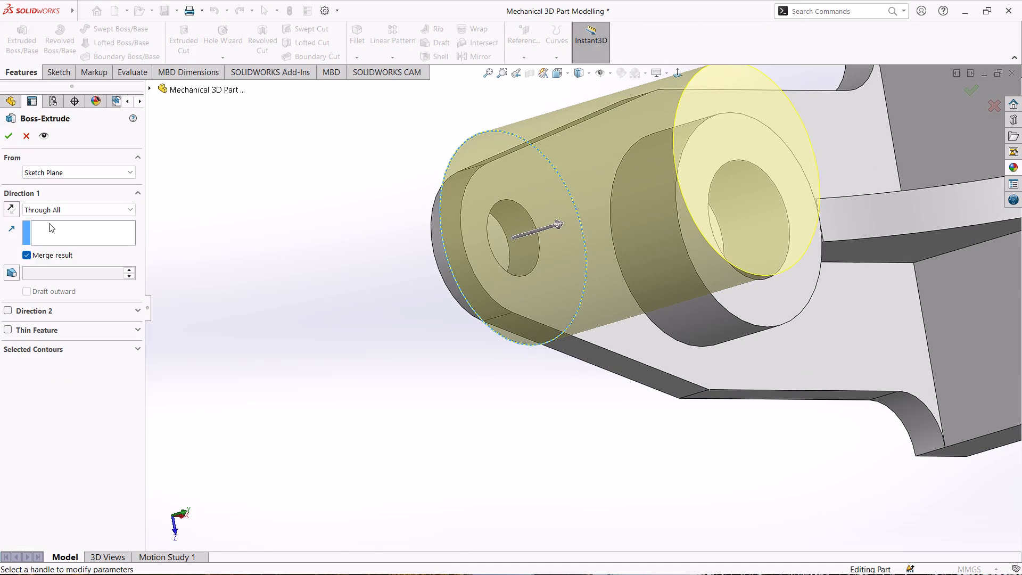
pyautogui.click(52, 205)
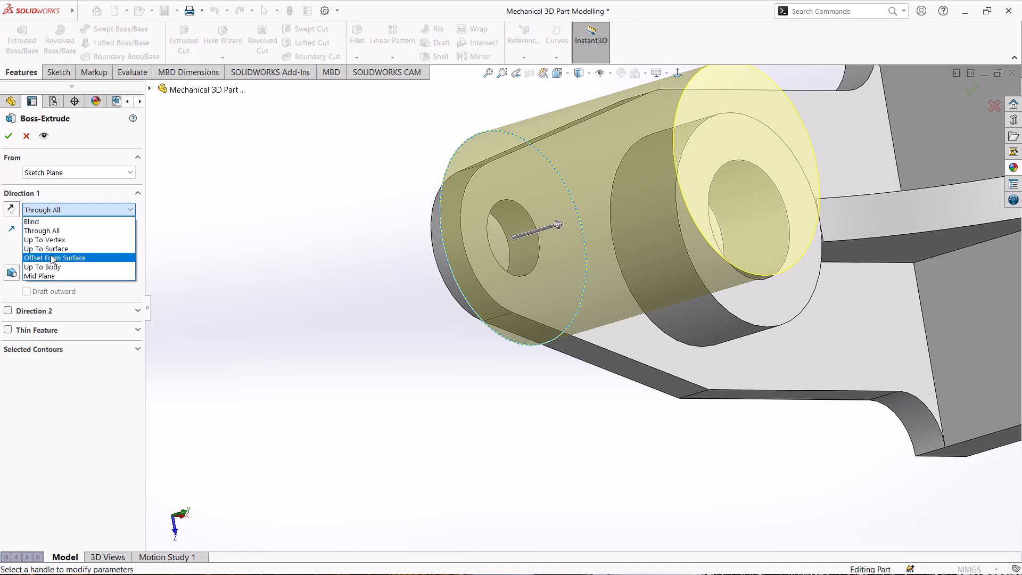
pyautogui.click(48, 276)
pyautogui.scroll(-1, 310, 302)
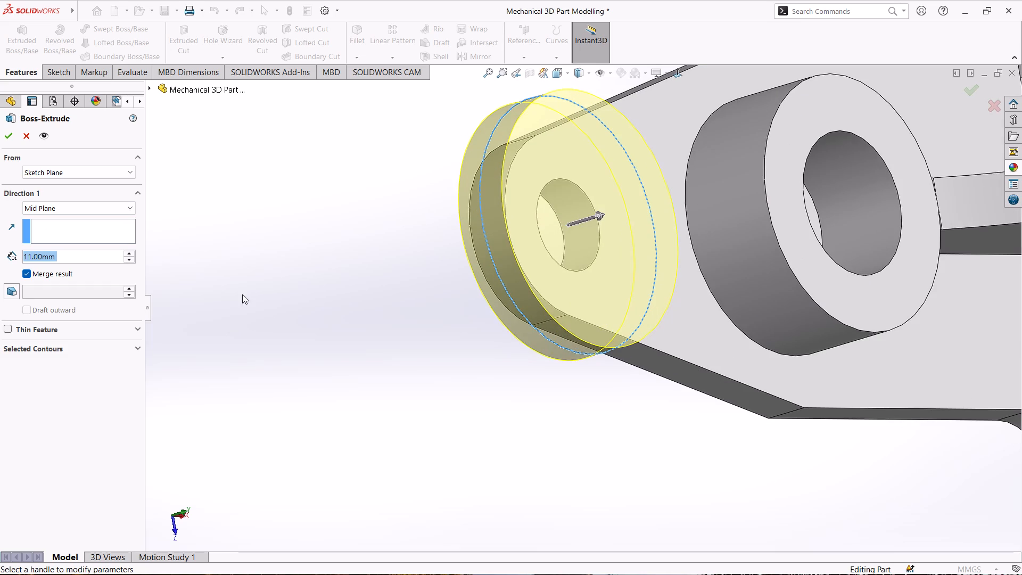
pyautogui.moveTo(324, 326); pyautogui.dragTo(360, 329, button='middle')
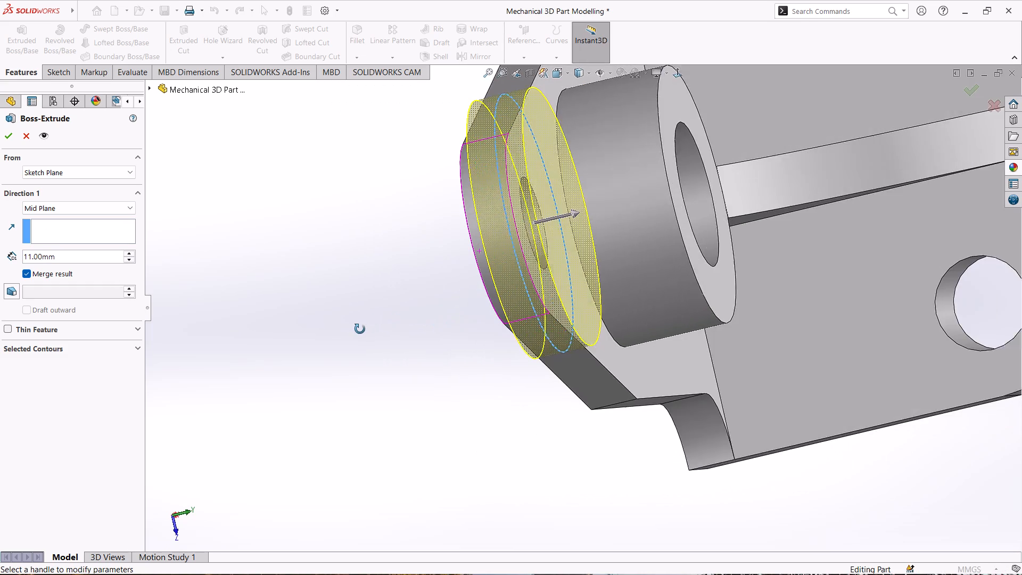
pyautogui.moveTo(360, 329); pyautogui.dragTo(357, 330, button='middle')
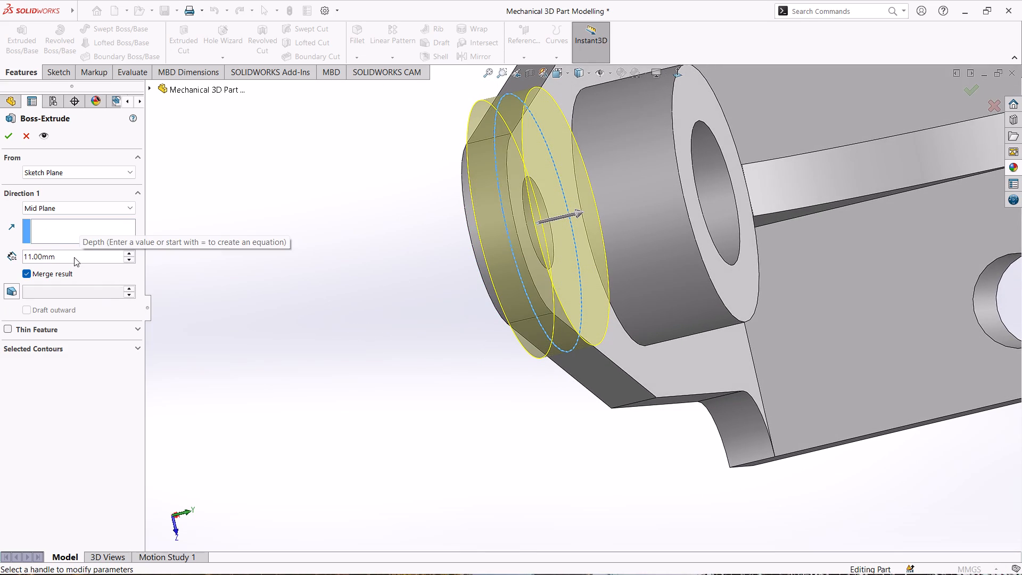
pyautogui.moveTo(74, 257); pyautogui.dragTo(30, 257)
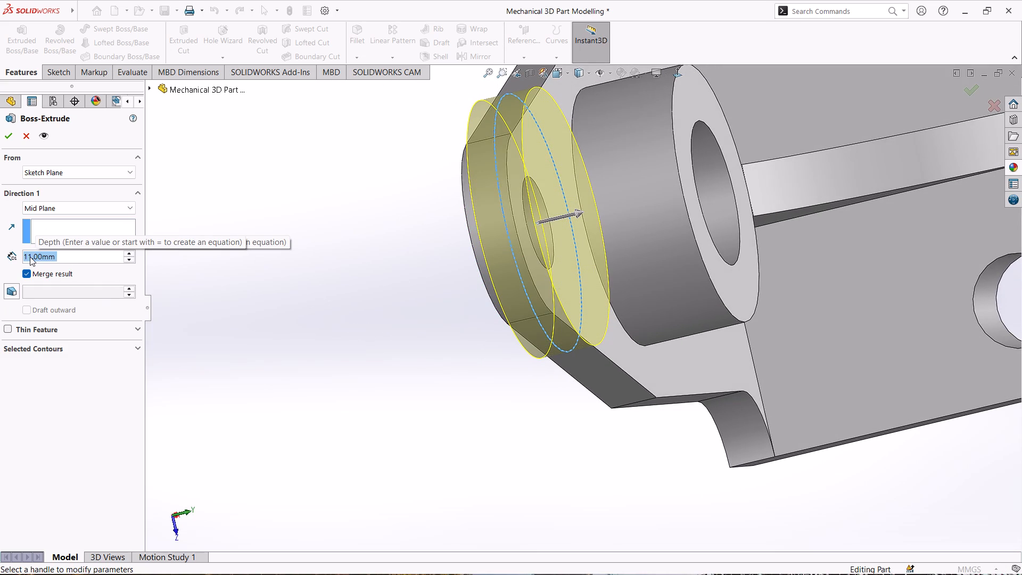
pyautogui.write('20')
pyautogui.press('Return')
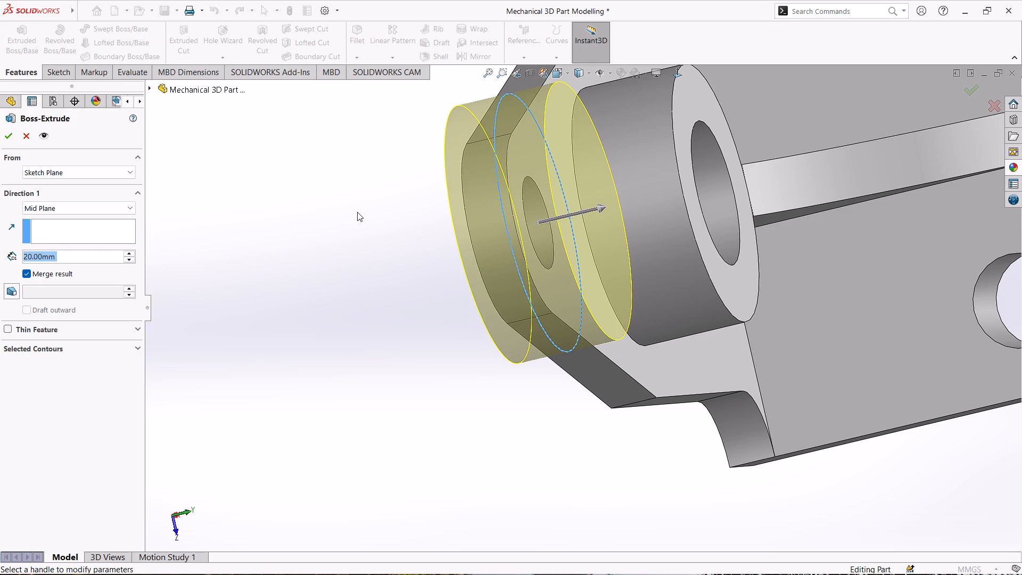
pyautogui.moveTo(366, 242); pyautogui.dragTo(373, 251, button='middle')
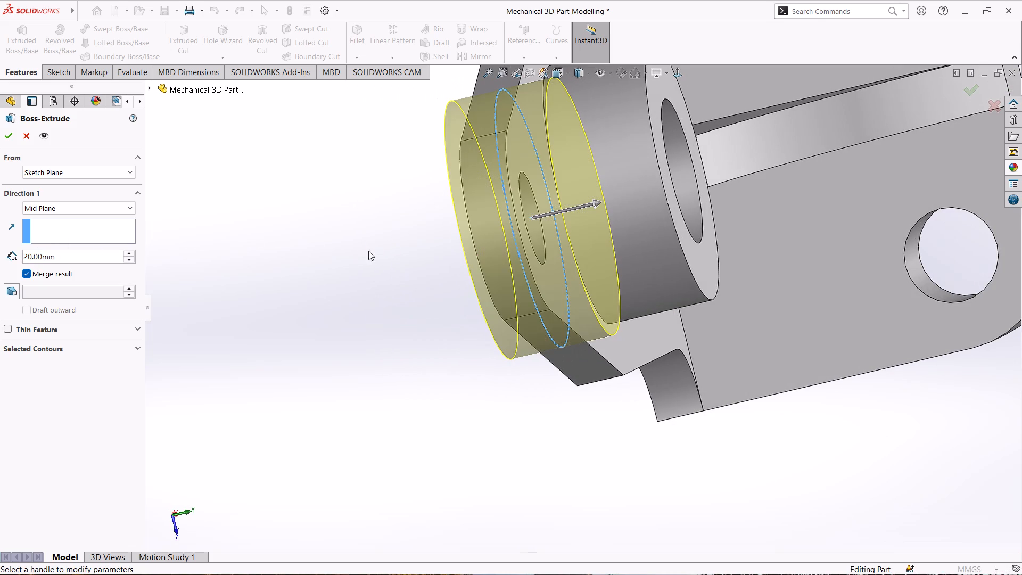
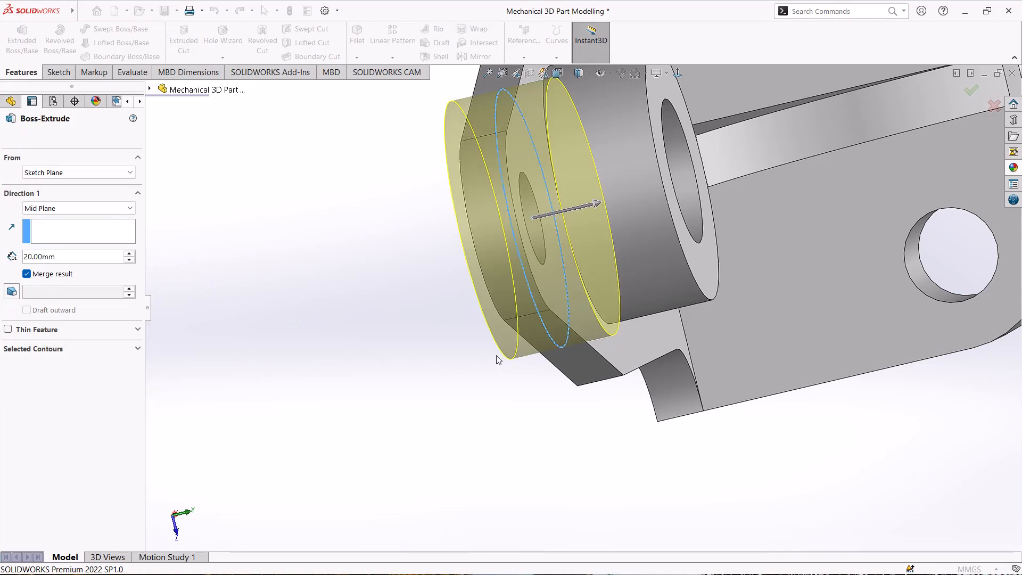
# Edit the sketch of Boss-Extrude4 at the arm's narrow end, set its circle's diameter to 25 mm, and exit the sketch.
pyautogui.scroll(2, 481, 312)
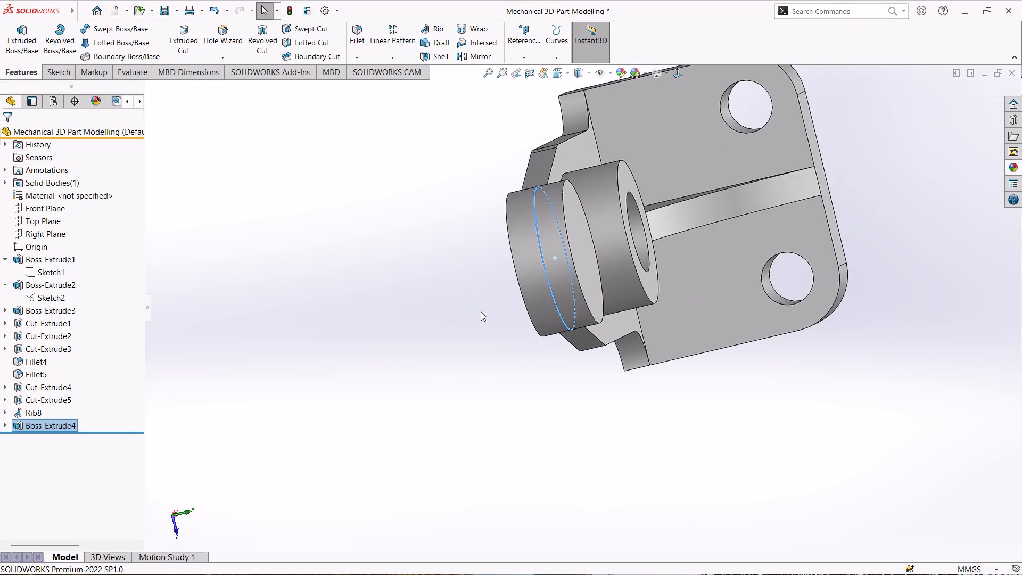
pyautogui.scroll(1, 478, 310)
pyautogui.moveTo(555, 375); pyautogui.dragTo(468, 382, button='middle')
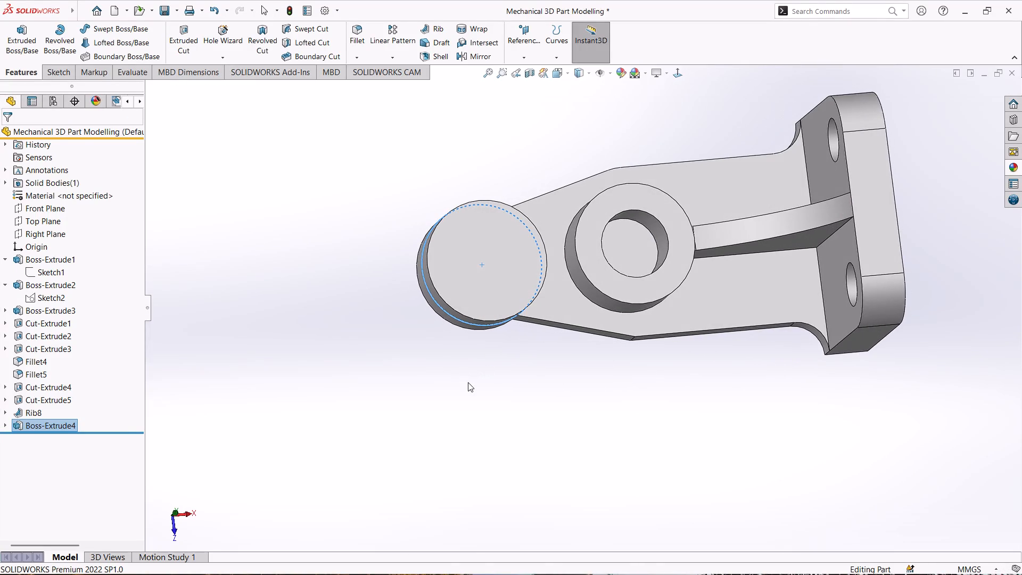
pyautogui.scroll(-1, 395, 320)
pyautogui.click(406, 341)
pyautogui.moveTo(386, 372); pyautogui.dragTo(403, 372, button='middle')
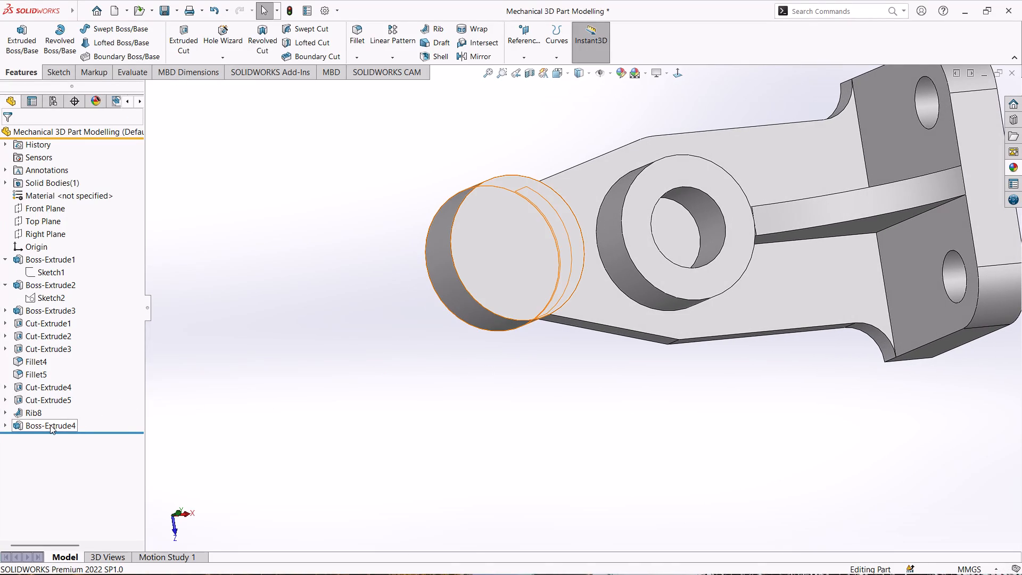
pyautogui.click(50, 425)
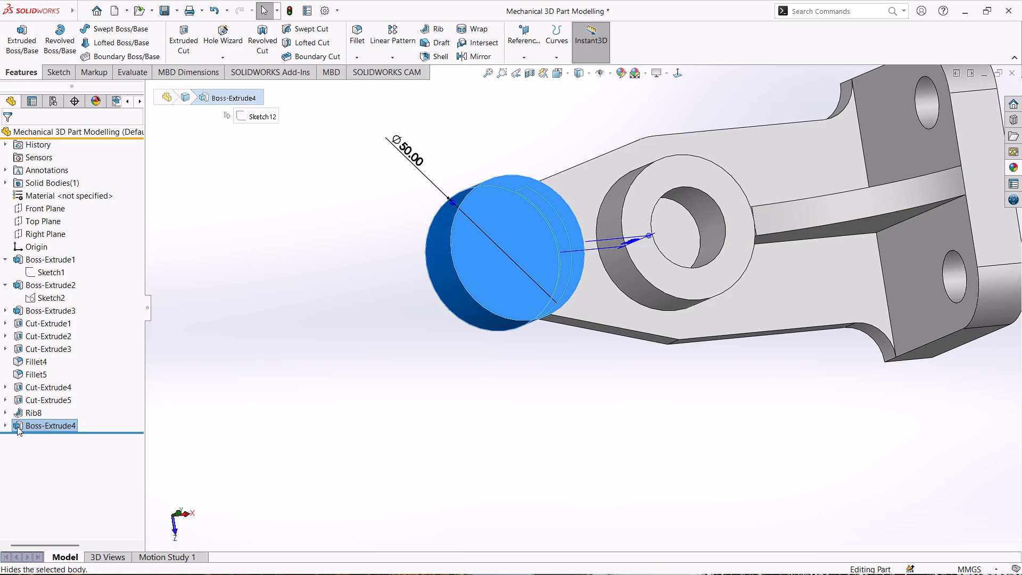
pyautogui.click(2, 424)
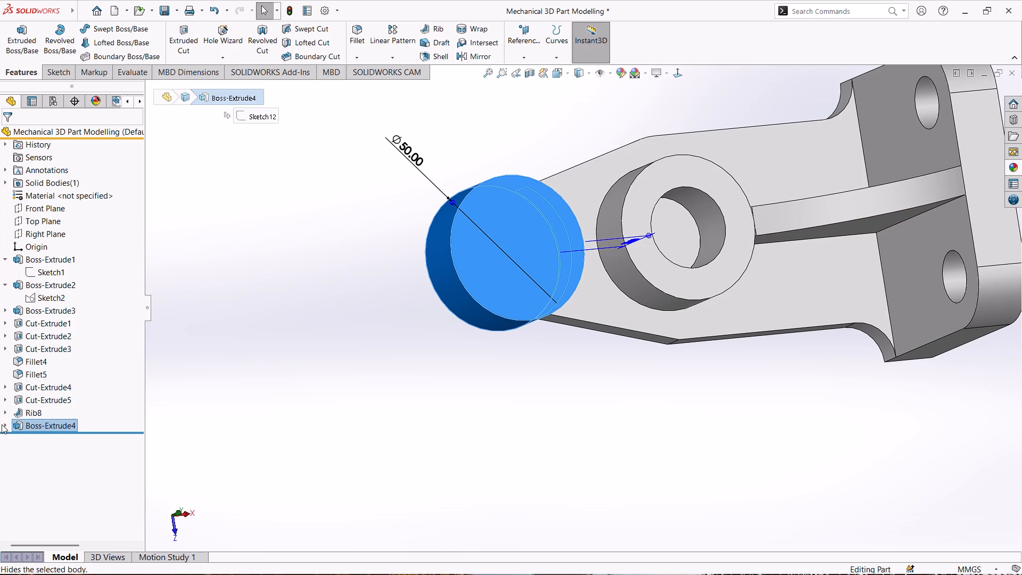
pyautogui.click(6, 424)
pyautogui.click(62, 435)
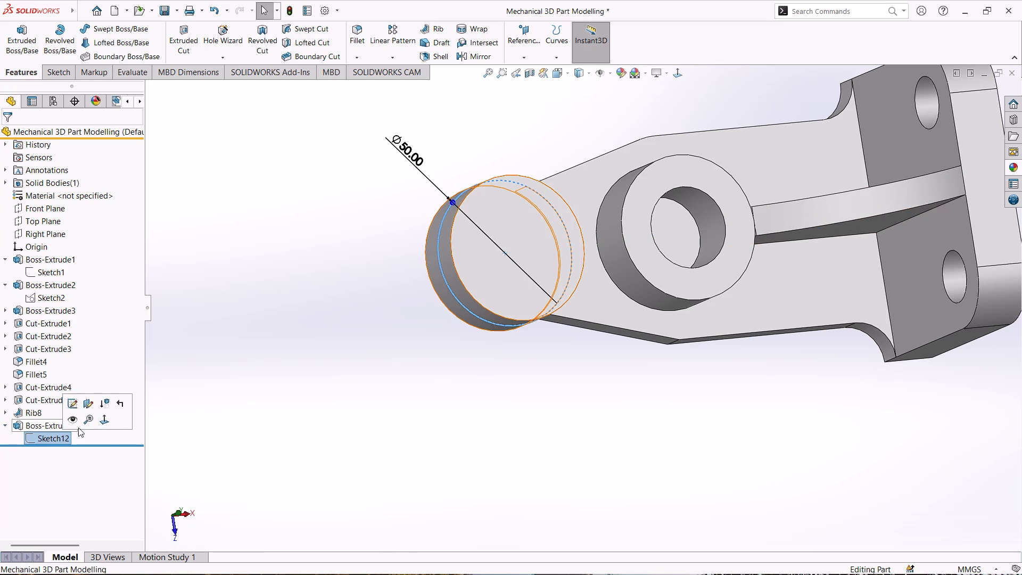
pyautogui.click(76, 405)
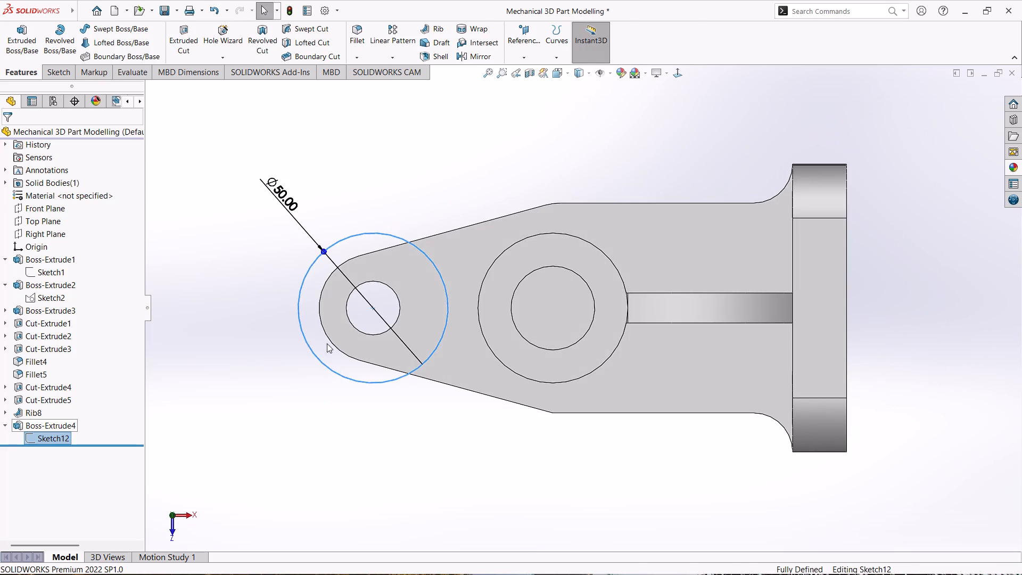
pyautogui.doubleClick(288, 197)
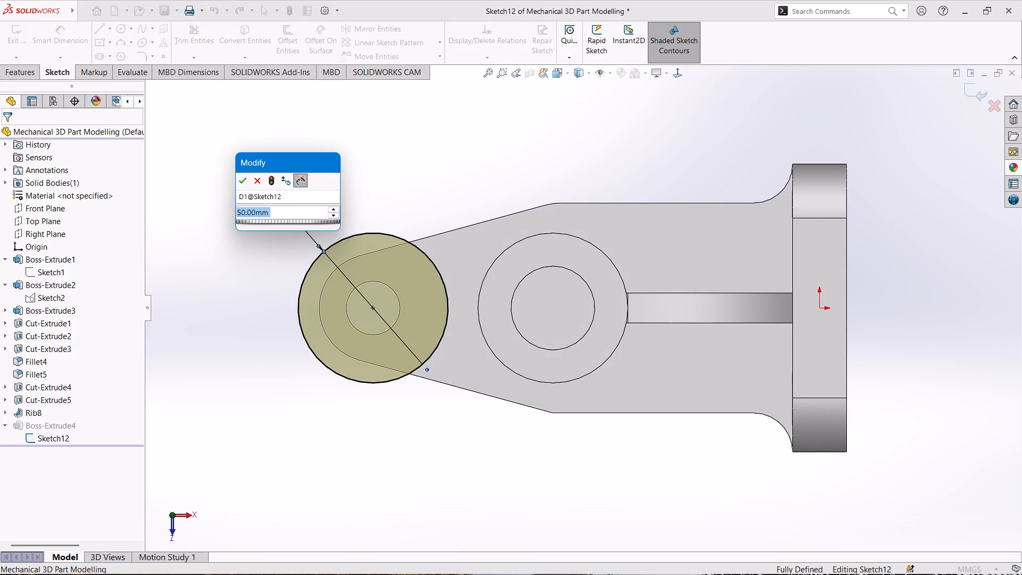
pyautogui.write('25')
pyautogui.press('Return')
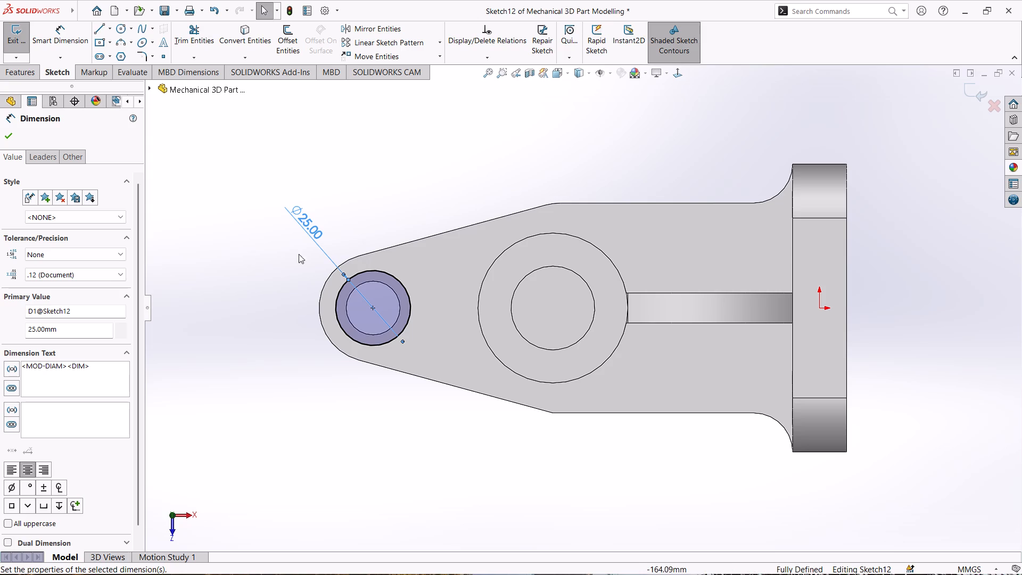
pyautogui.click(11, 136)
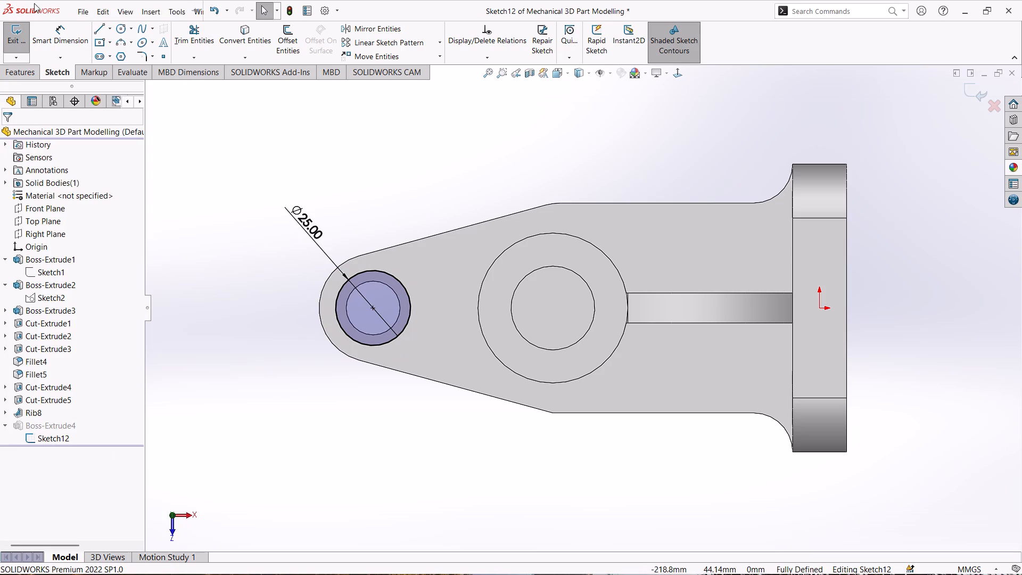
pyautogui.click(20, 46)
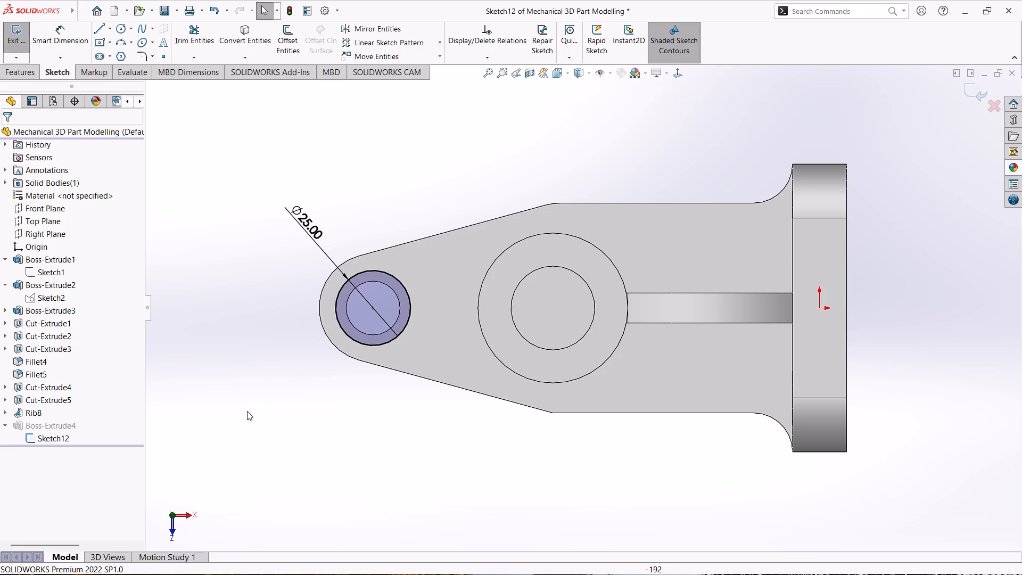
pyautogui.click(11, 36)
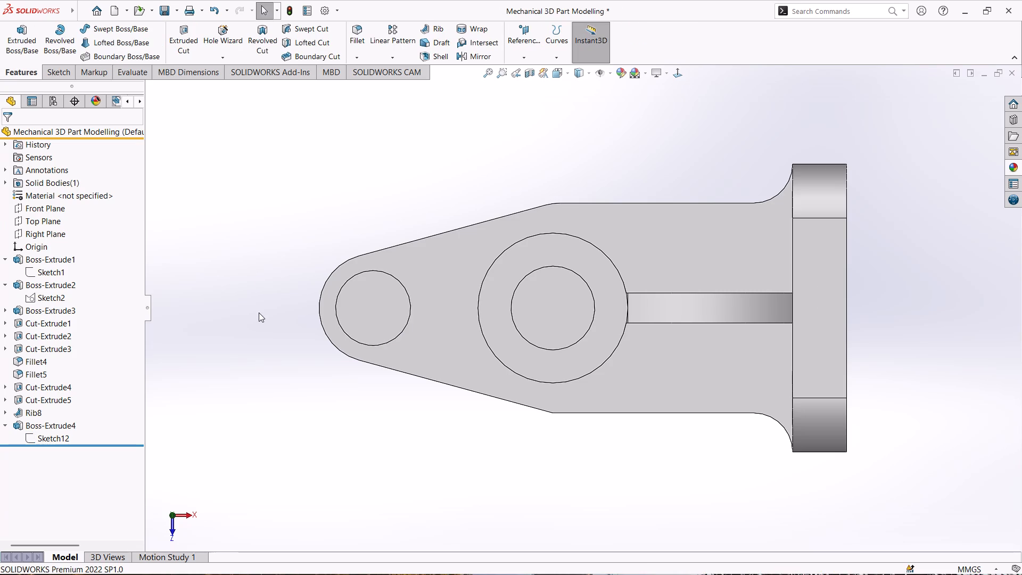
pyautogui.moveTo(259, 316); pyautogui.dragTo(418, 346, button='middle')
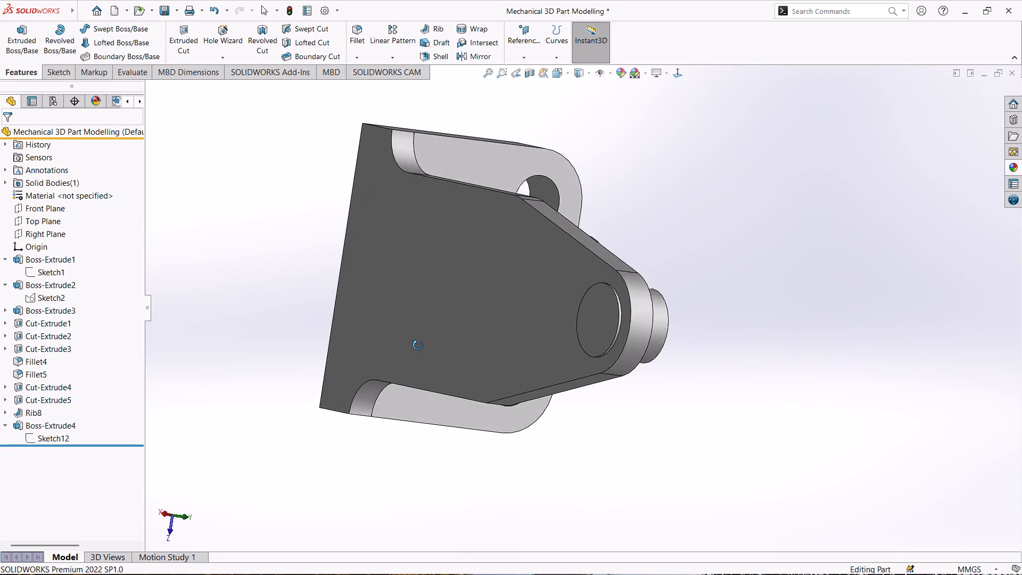
pyautogui.moveTo(418, 346); pyautogui.dragTo(327, 339, button='middle')
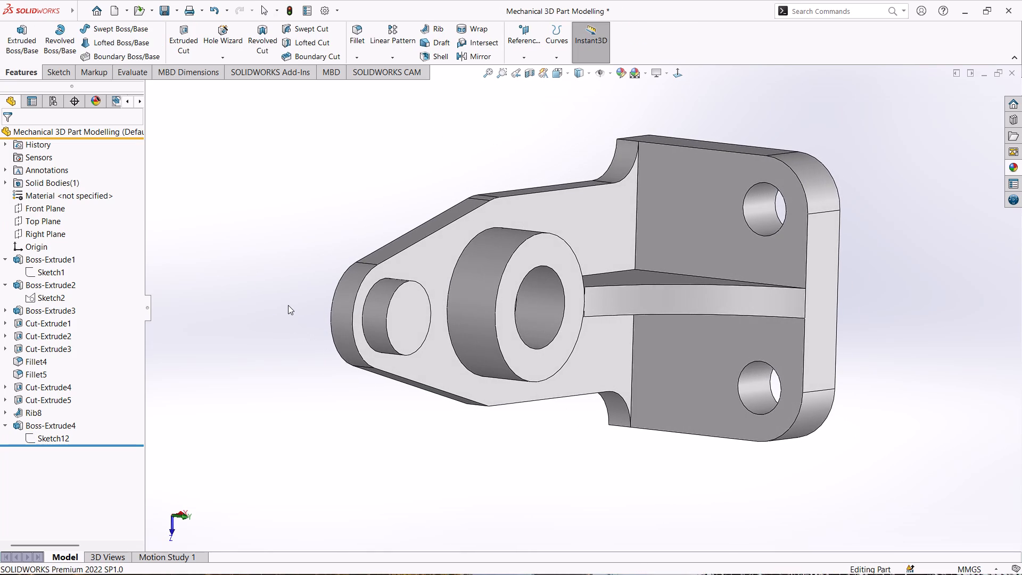
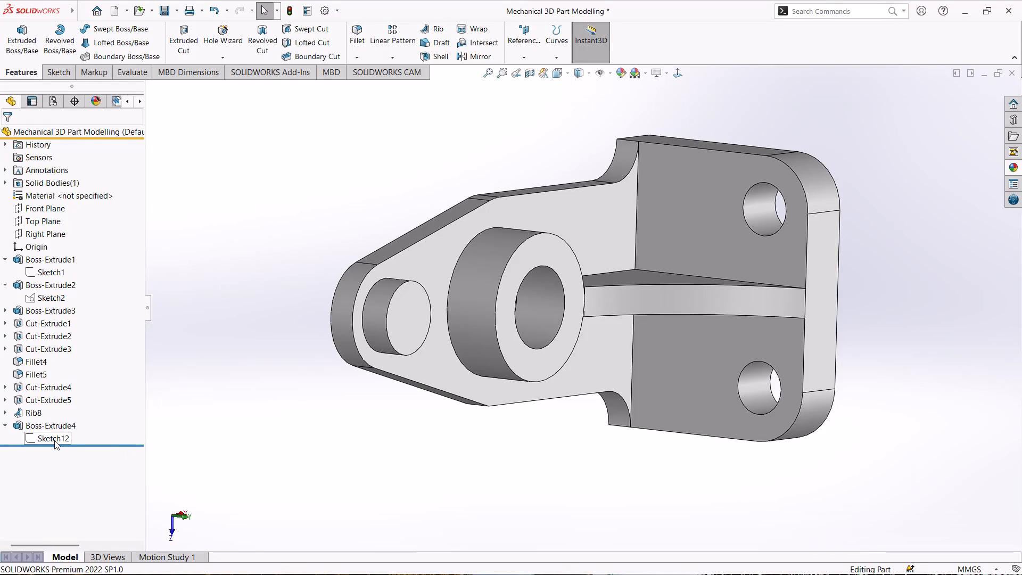
# Edit the sketch of Boss-Extrude4 at the arm's narrow end and delete its diameter dimension and circle.
pyautogui.click(54, 440)
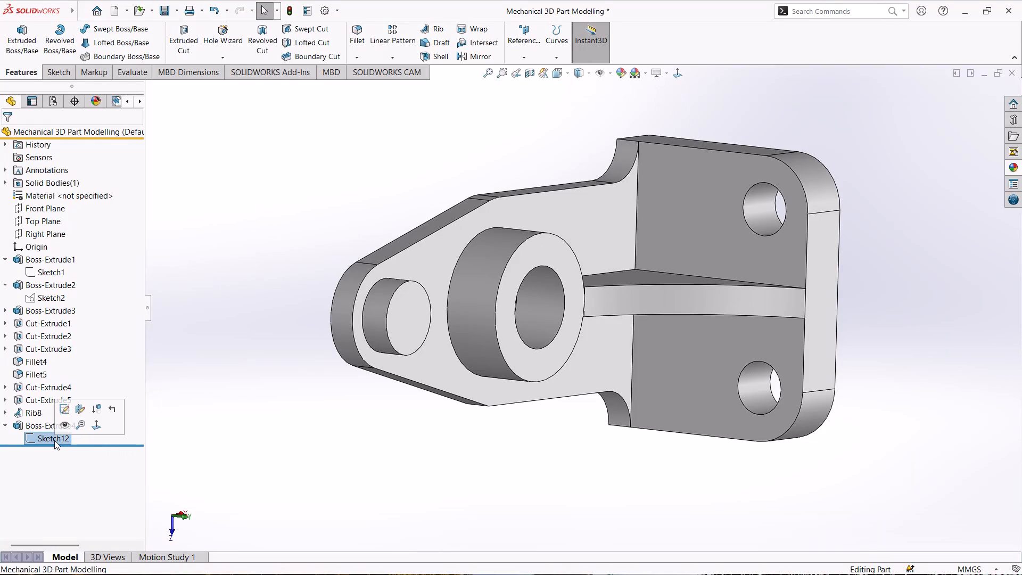
pyautogui.click(64, 413)
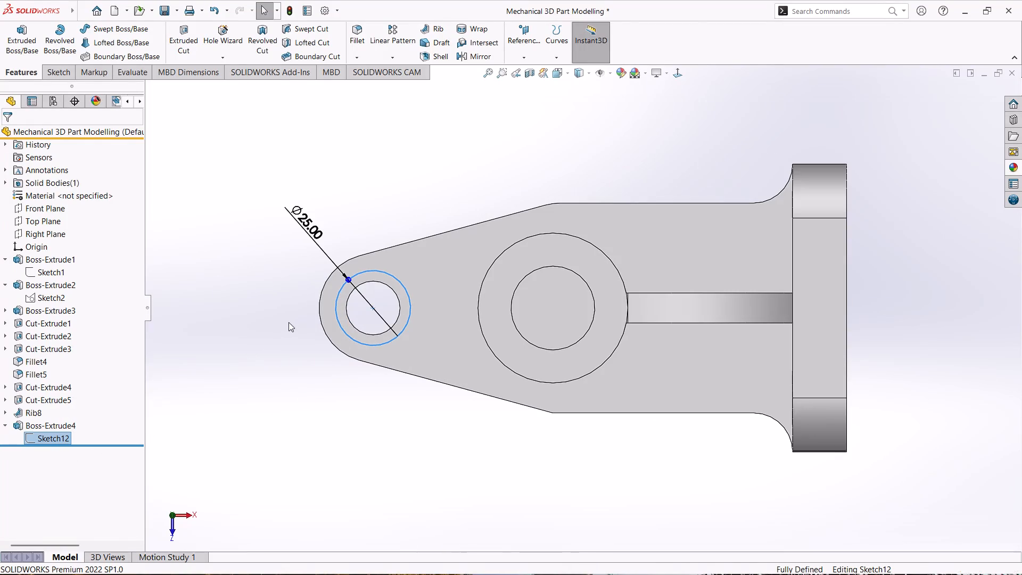
pyautogui.click(315, 224)
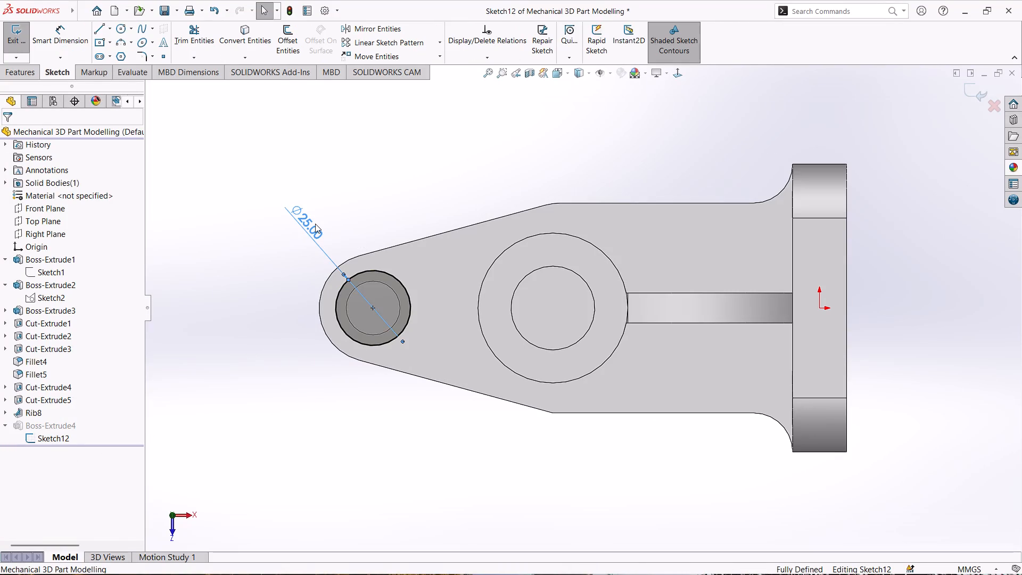
pyautogui.press('Delete')
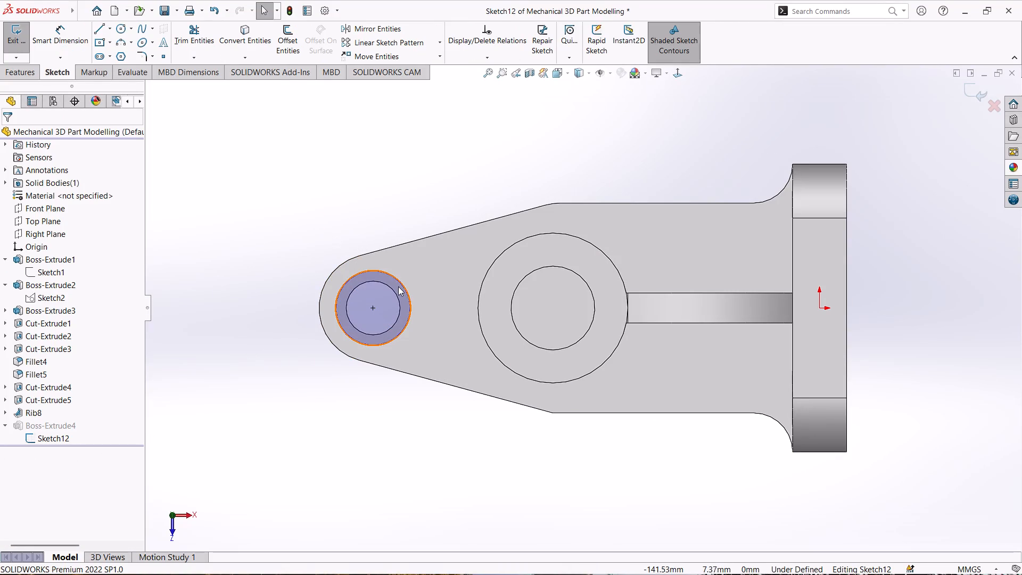
pyautogui.click(409, 295)
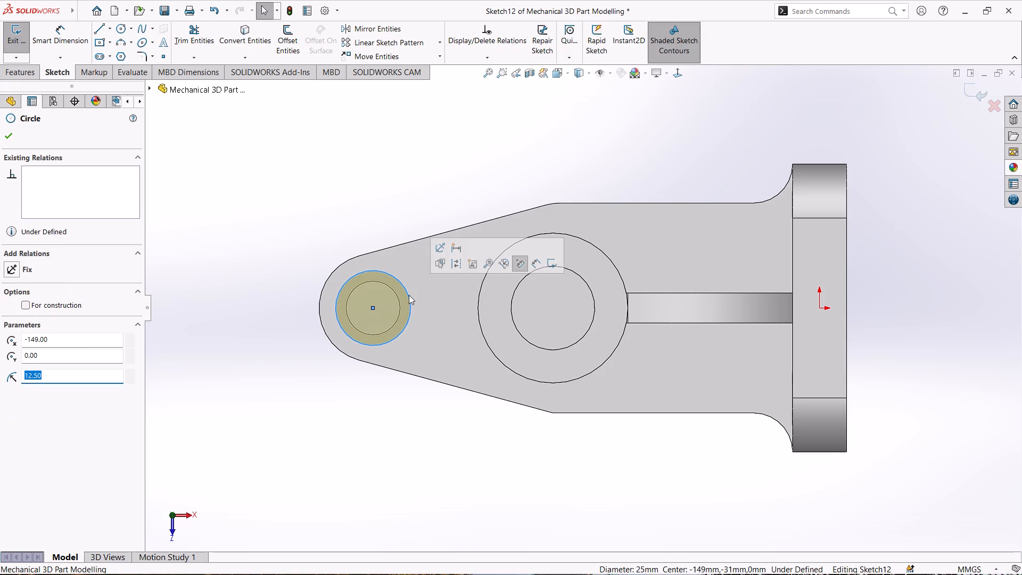
pyautogui.press('Delete')
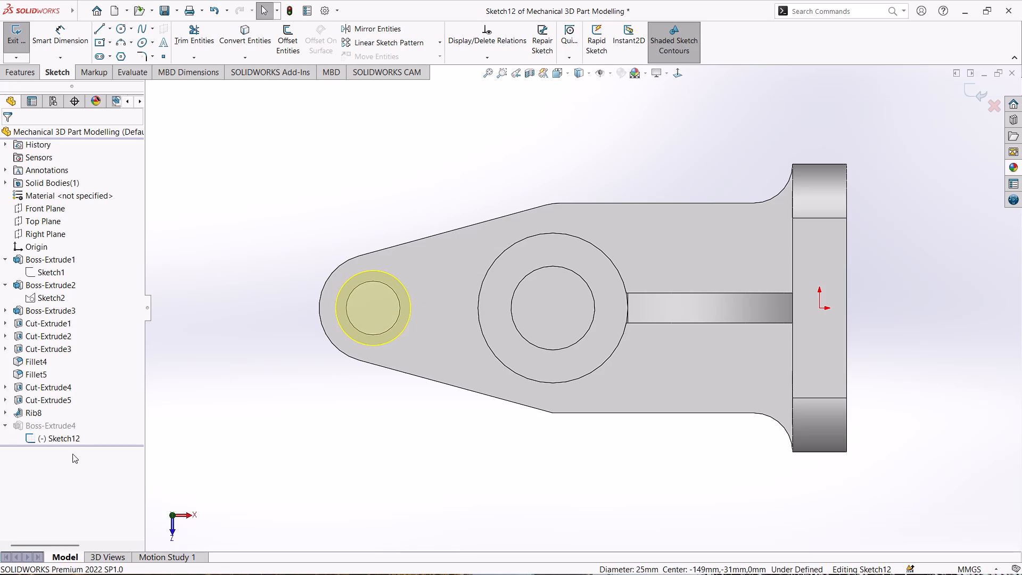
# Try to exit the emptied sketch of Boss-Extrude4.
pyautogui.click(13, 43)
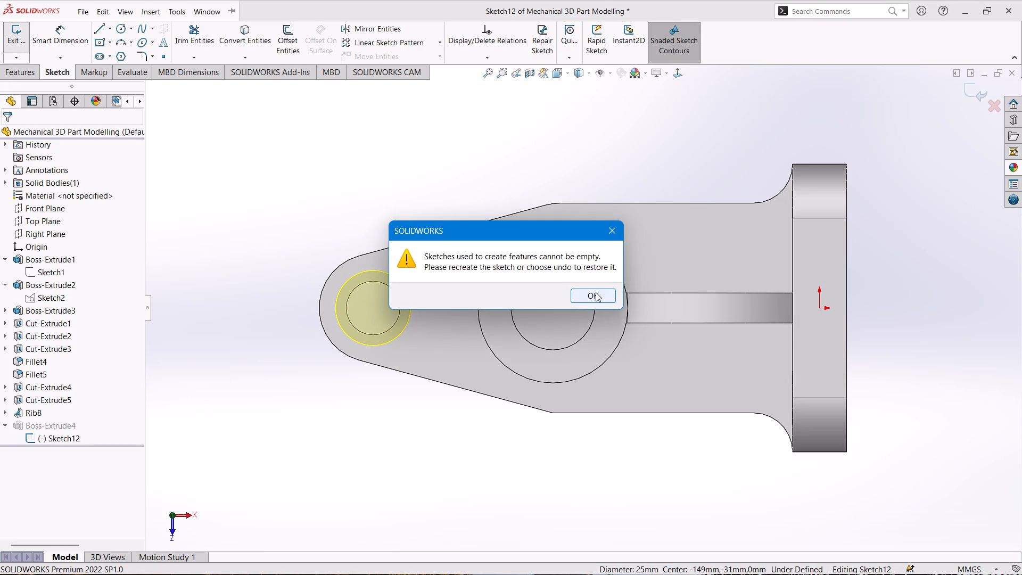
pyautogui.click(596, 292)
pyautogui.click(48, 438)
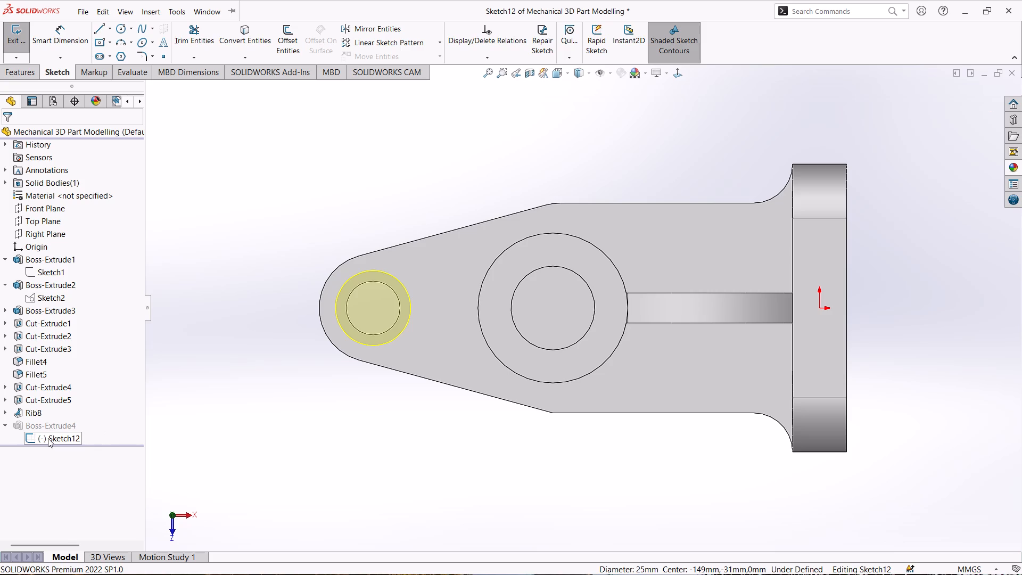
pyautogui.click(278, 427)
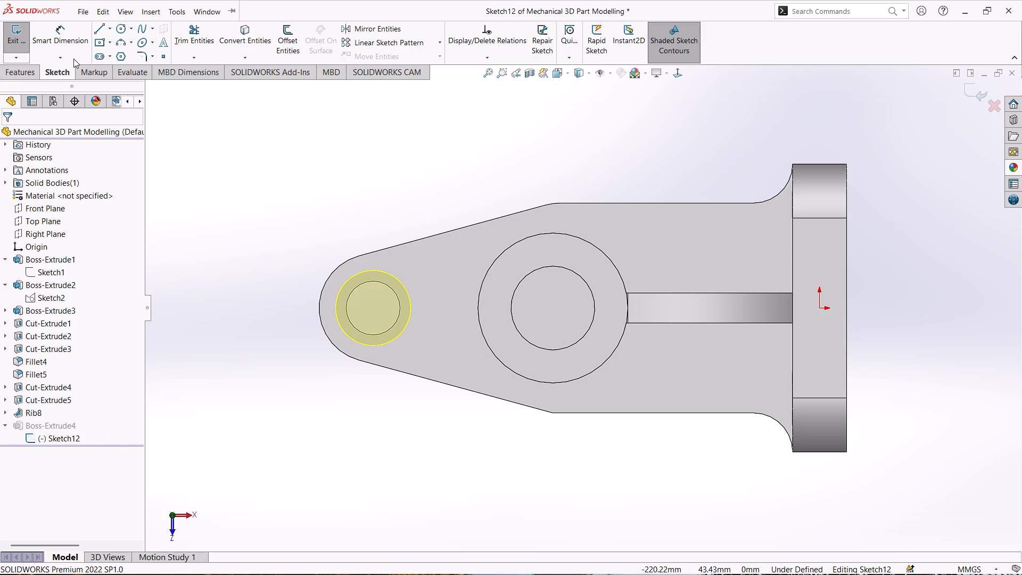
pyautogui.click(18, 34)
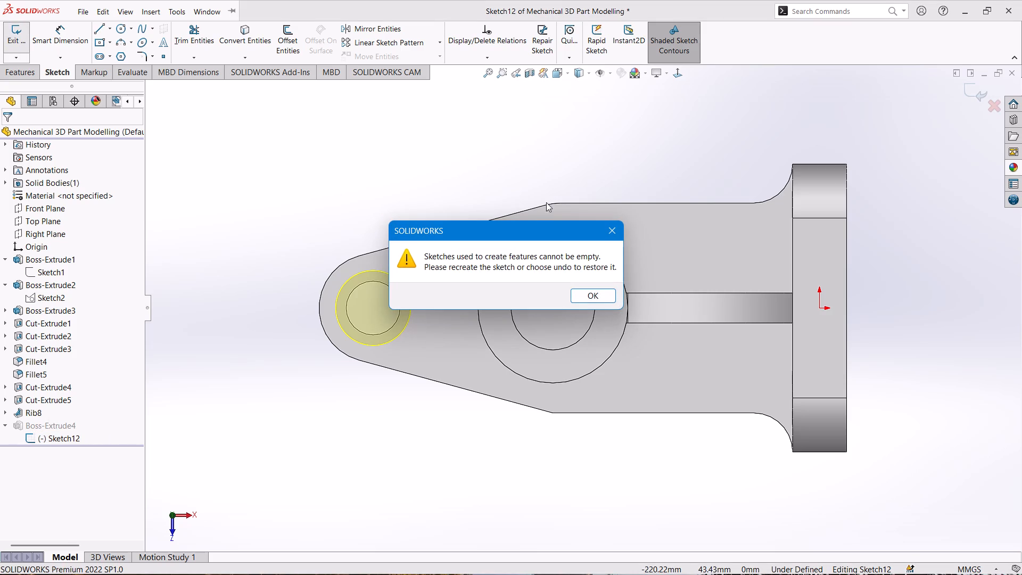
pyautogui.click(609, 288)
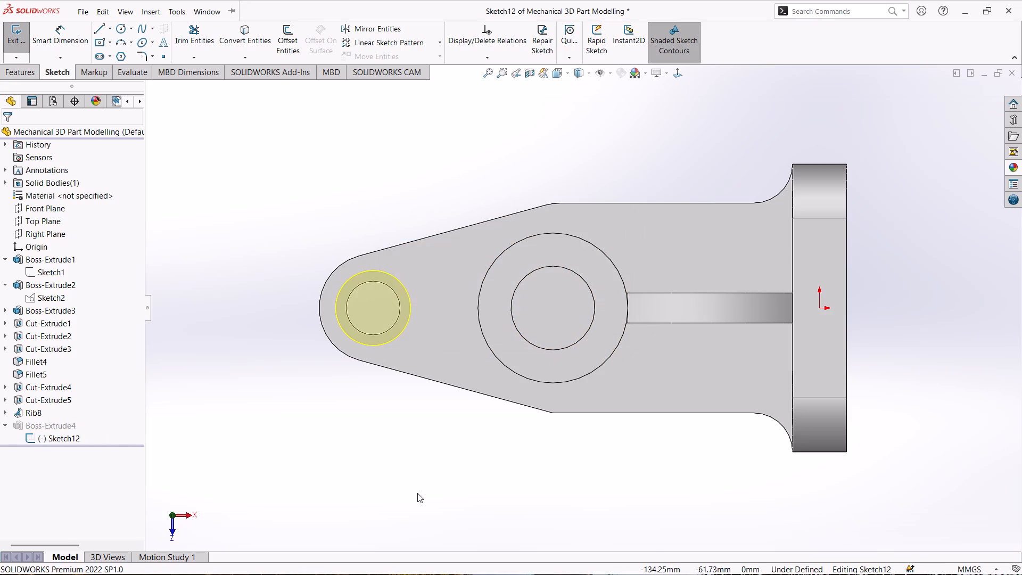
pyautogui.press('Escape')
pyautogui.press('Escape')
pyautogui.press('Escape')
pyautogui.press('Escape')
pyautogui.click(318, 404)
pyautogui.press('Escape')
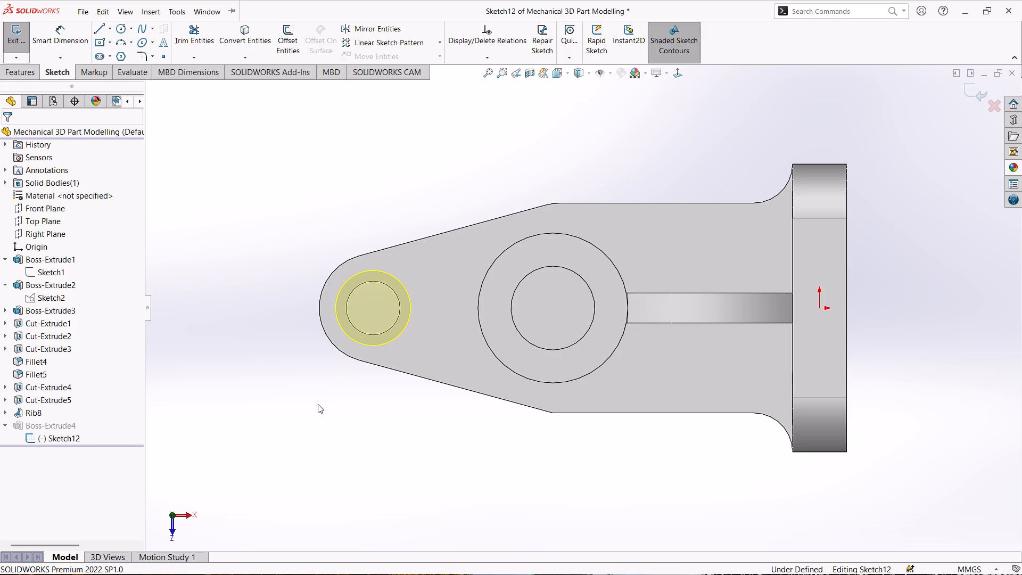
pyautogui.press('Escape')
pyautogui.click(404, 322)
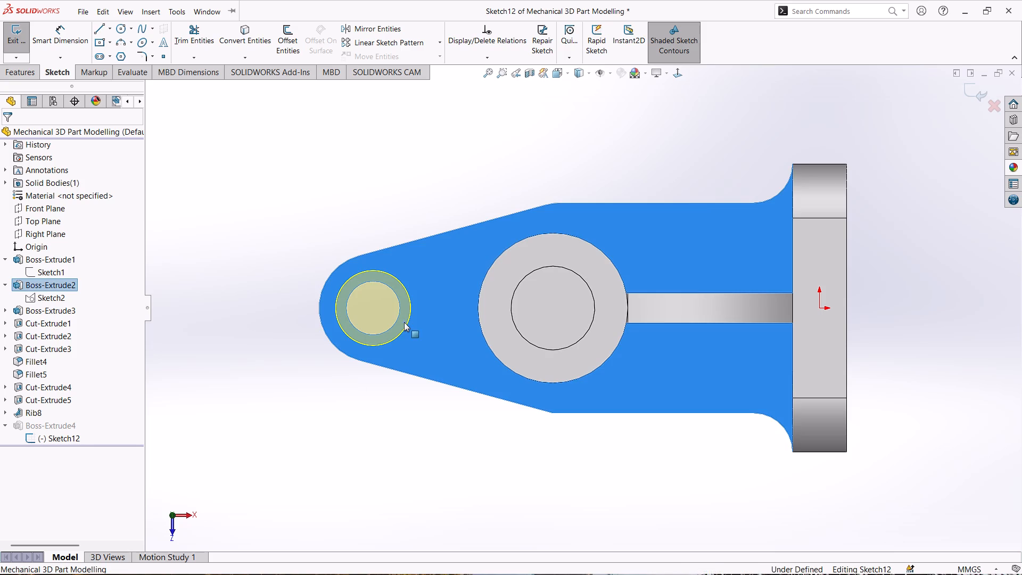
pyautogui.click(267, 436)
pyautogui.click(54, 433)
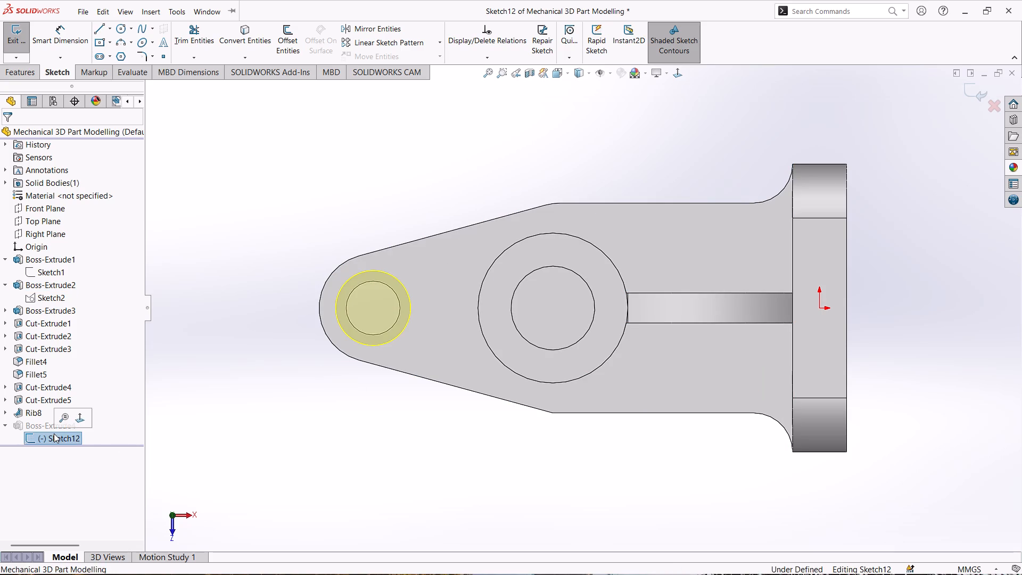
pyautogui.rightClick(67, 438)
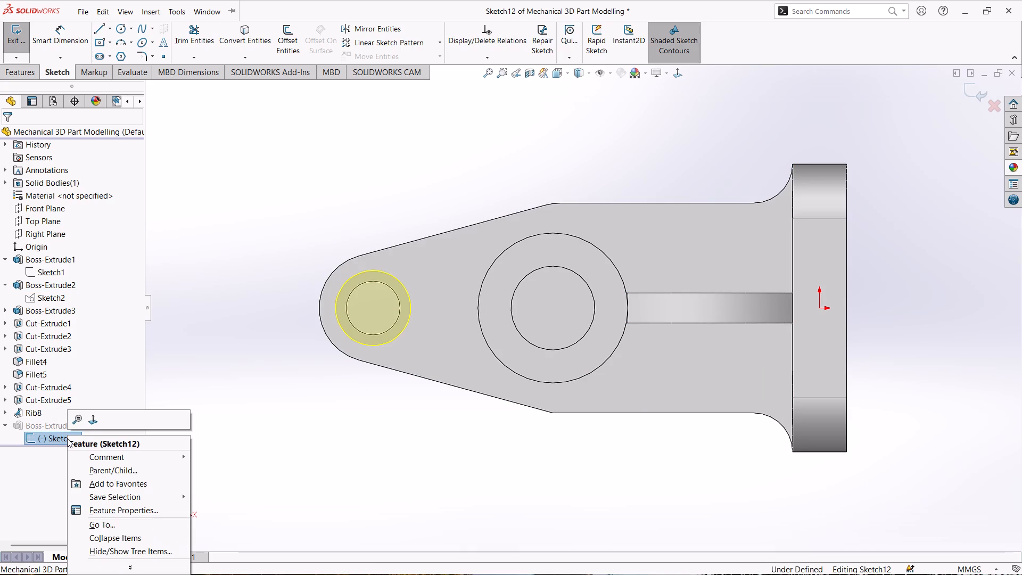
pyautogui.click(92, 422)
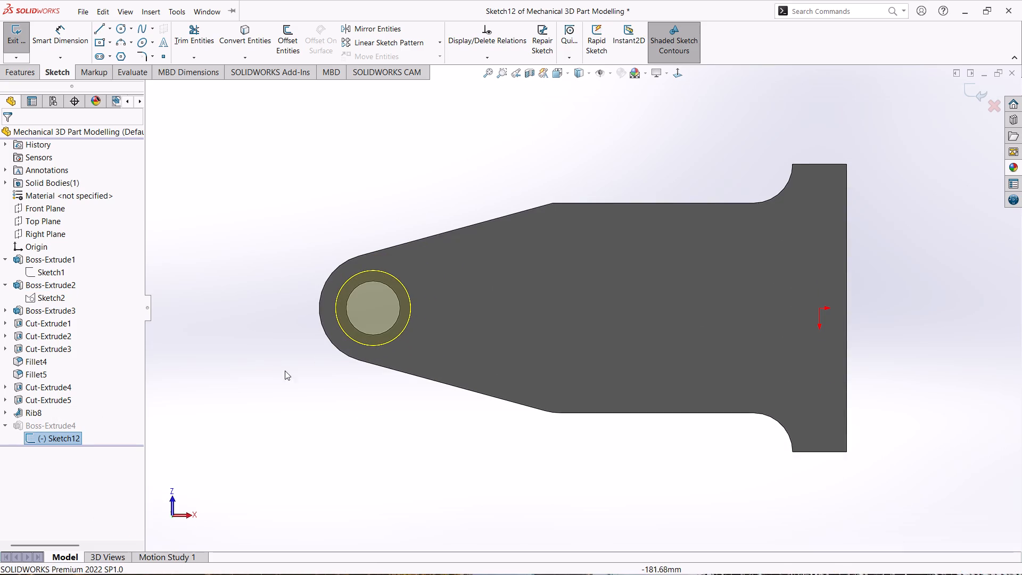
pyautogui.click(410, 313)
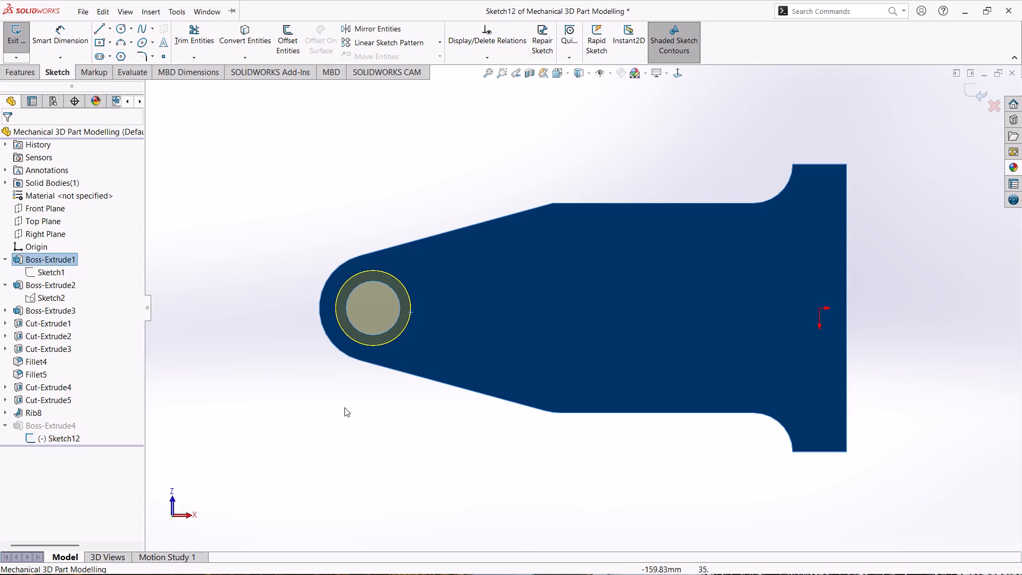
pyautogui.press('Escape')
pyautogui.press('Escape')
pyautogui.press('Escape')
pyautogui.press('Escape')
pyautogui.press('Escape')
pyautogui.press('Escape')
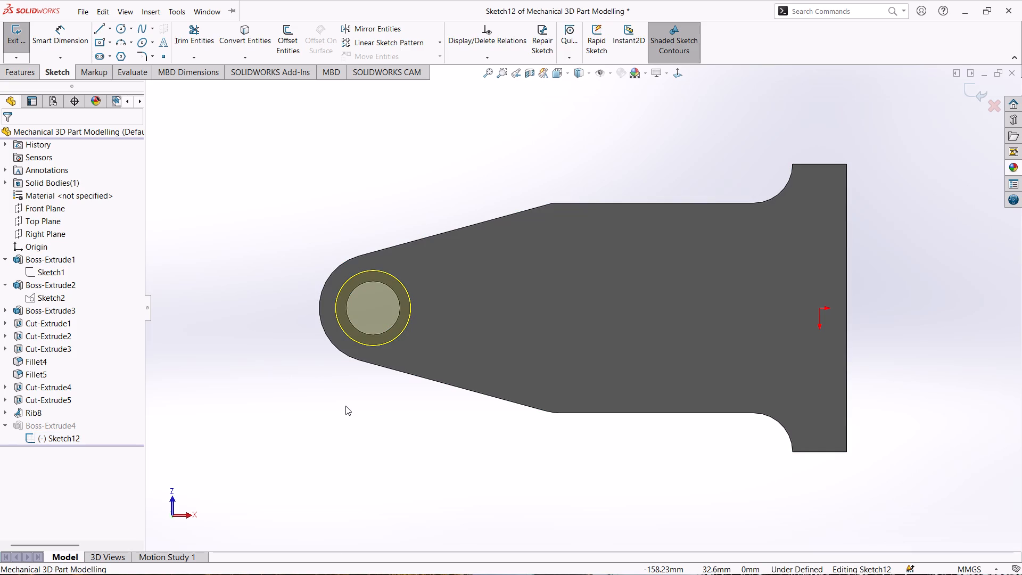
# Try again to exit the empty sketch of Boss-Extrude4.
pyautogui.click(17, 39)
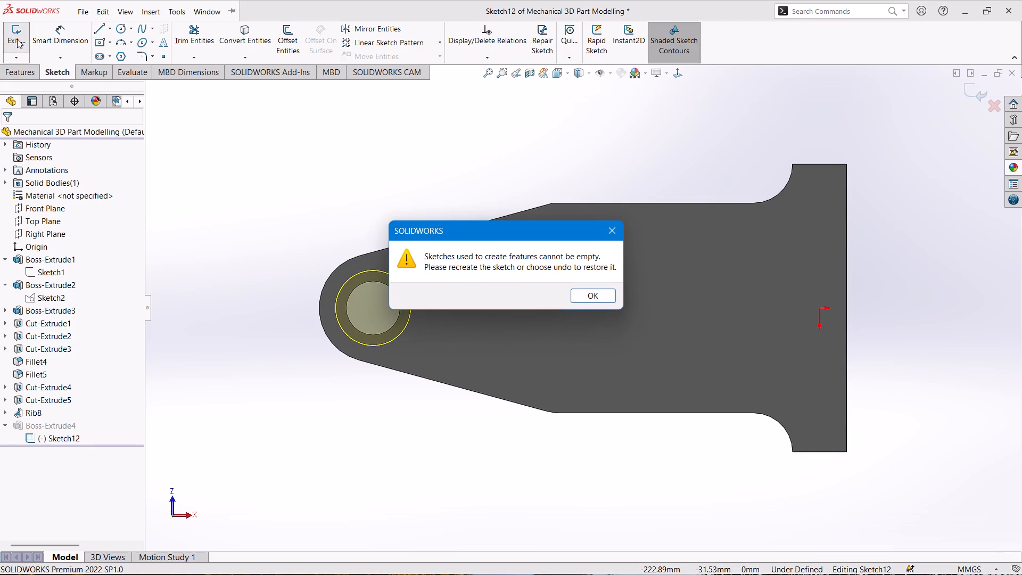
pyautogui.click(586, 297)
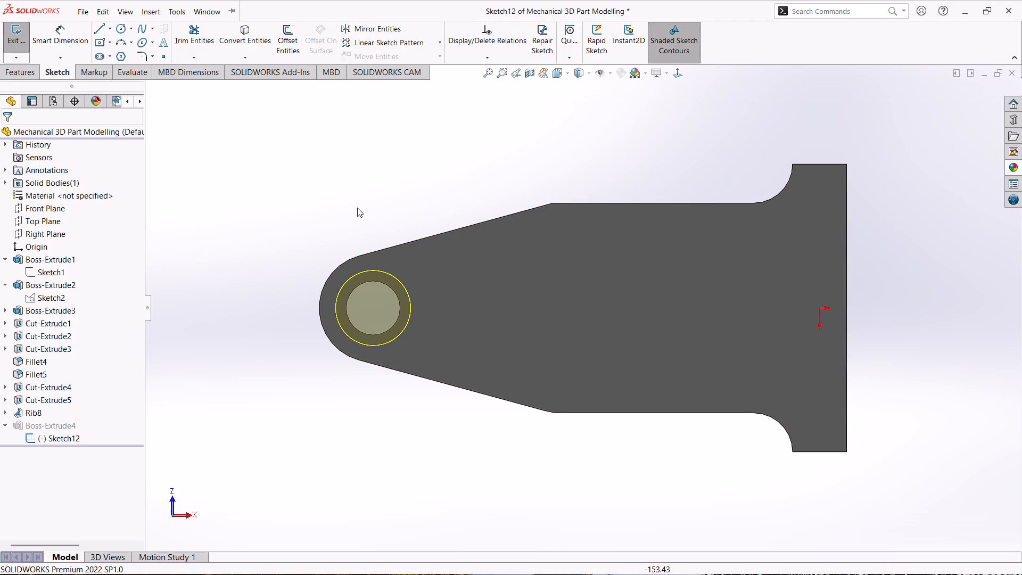